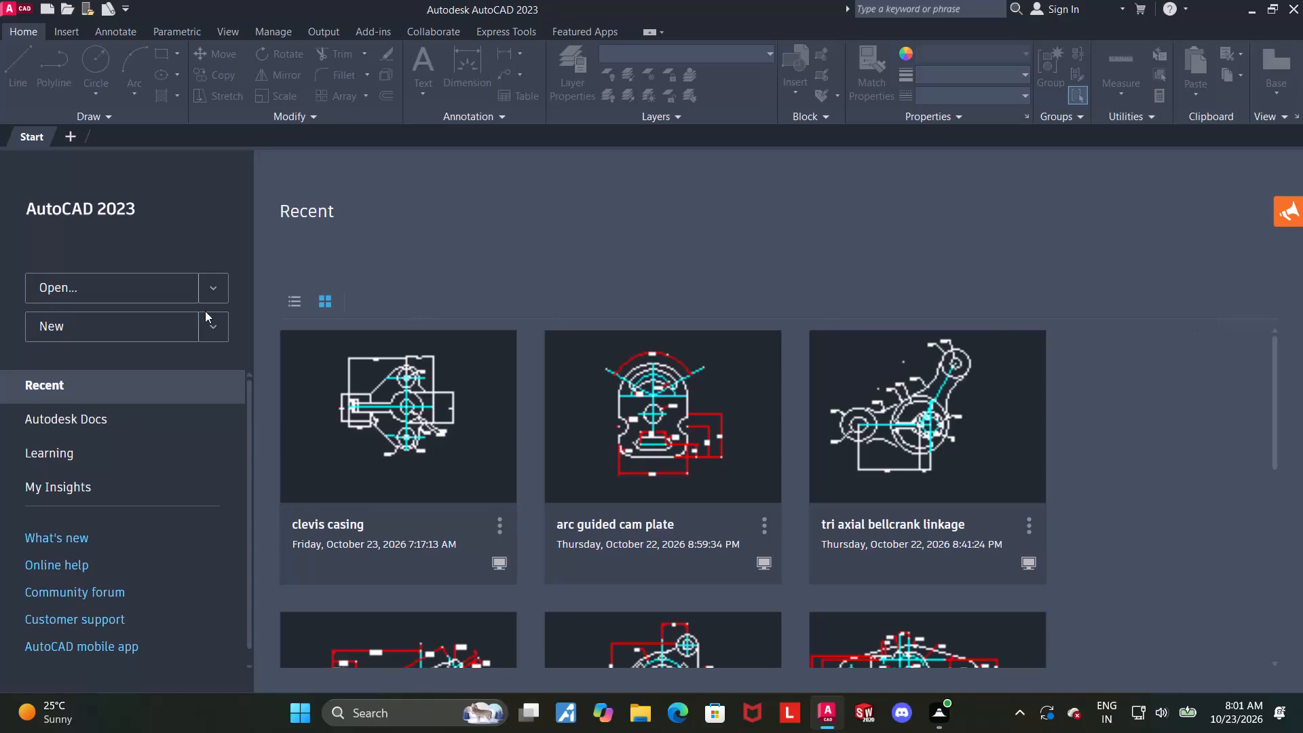
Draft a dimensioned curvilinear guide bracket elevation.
Create a new blank drawing.
left_click(177, 318)
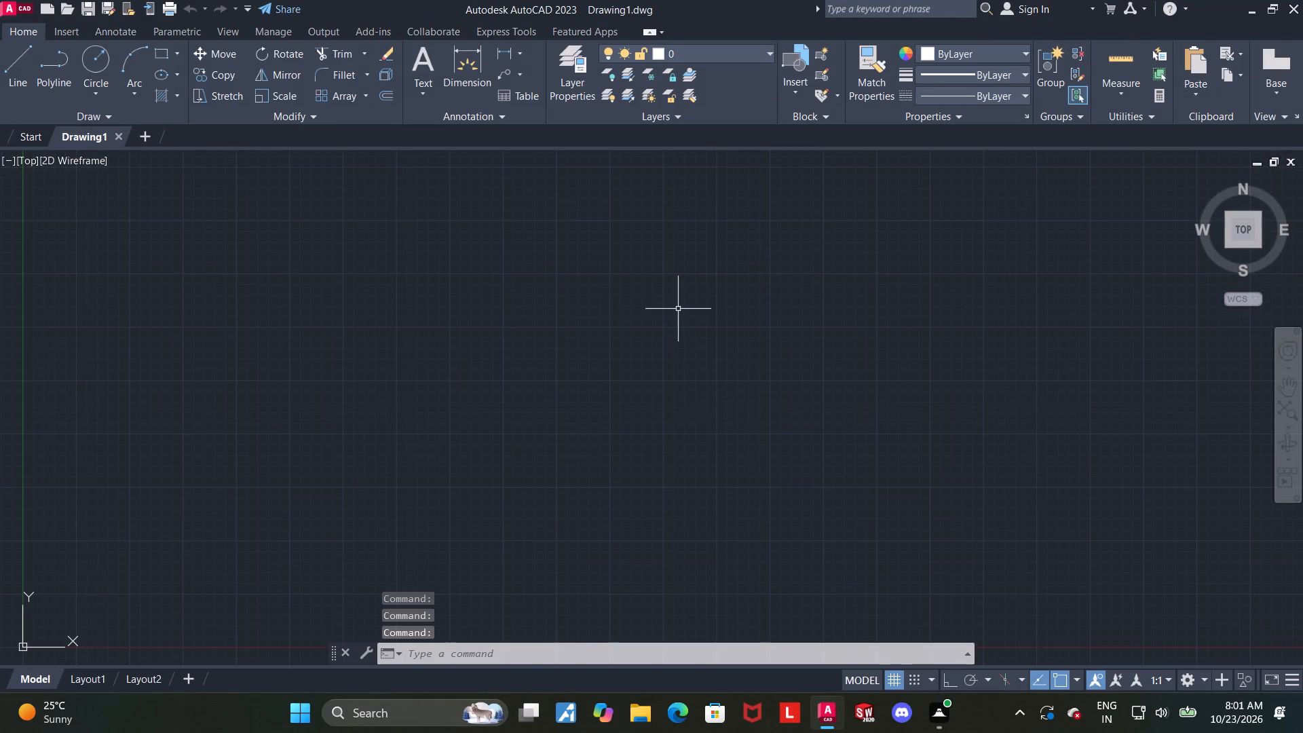
Turn on command history logging with LOGFILEON.
type("logfile")
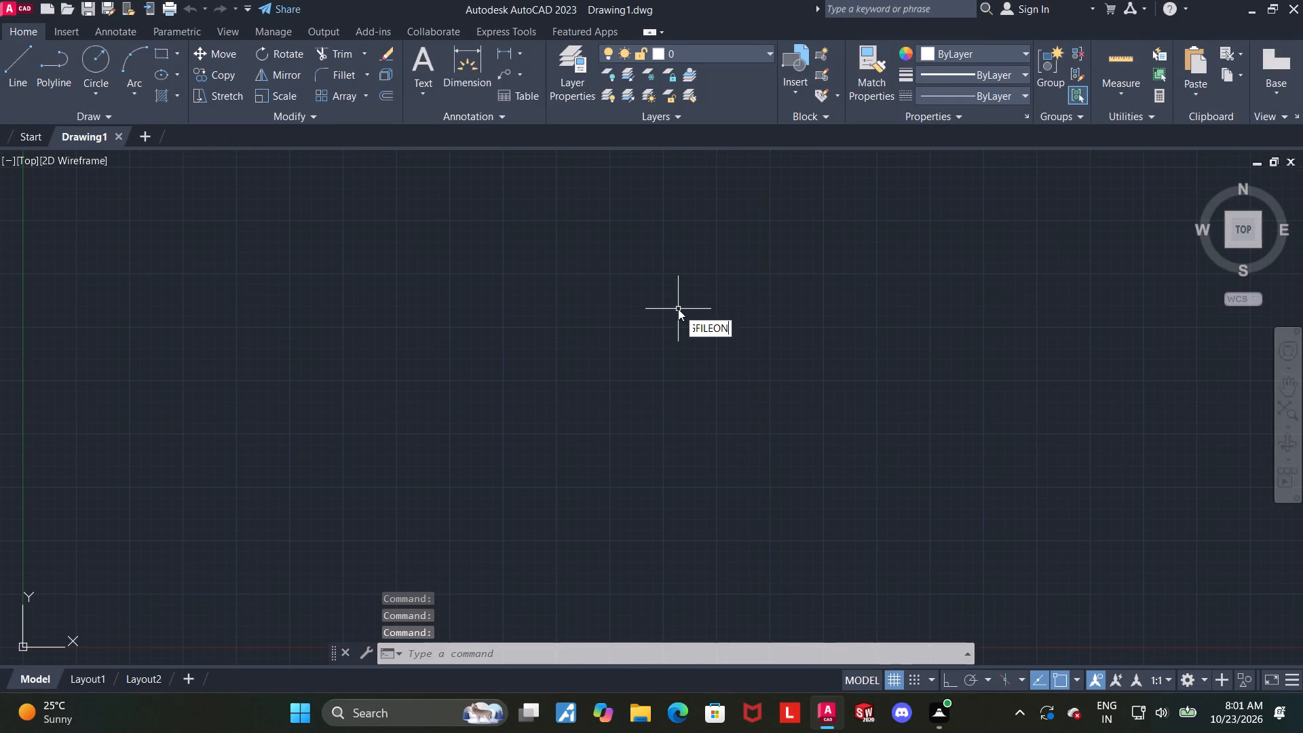
left_click(735, 342)
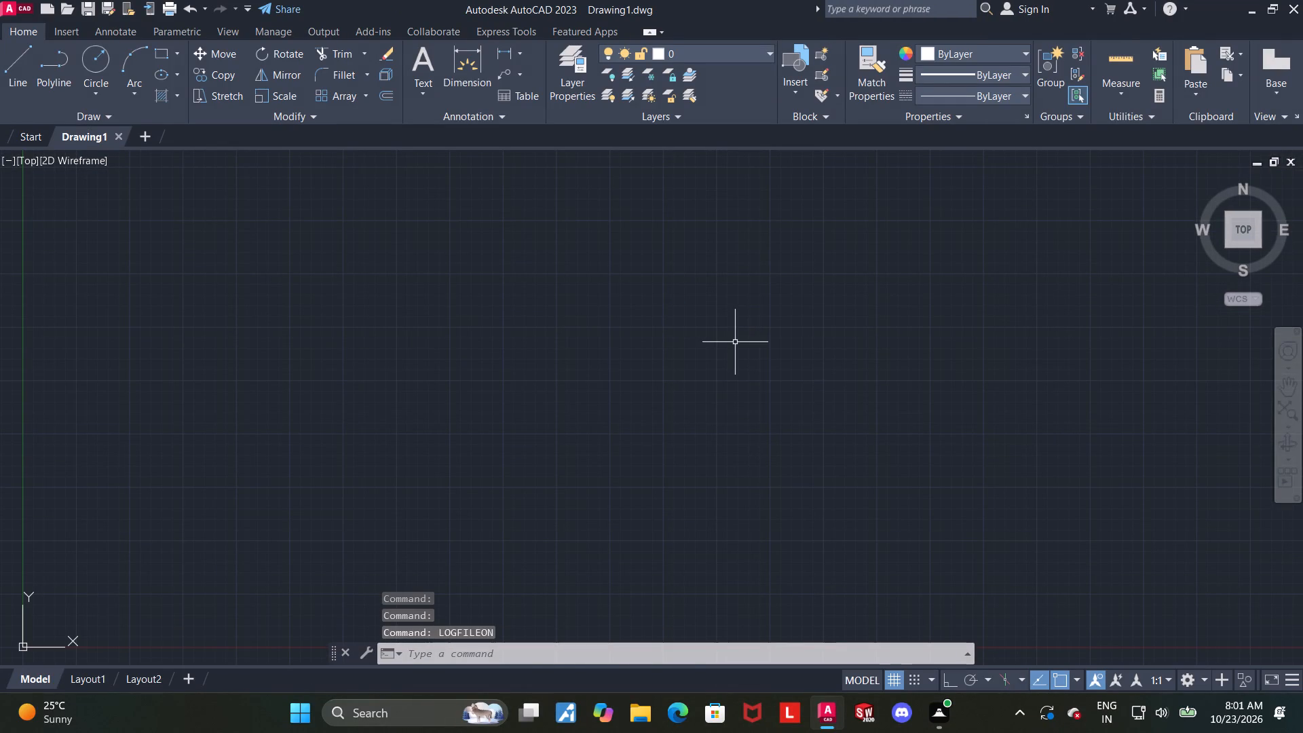
key("Return")
key("Return")
Set the model space limits from 0,0 to 100,100.
type("limits")
key("Return")
type("0,0")
key("Return")
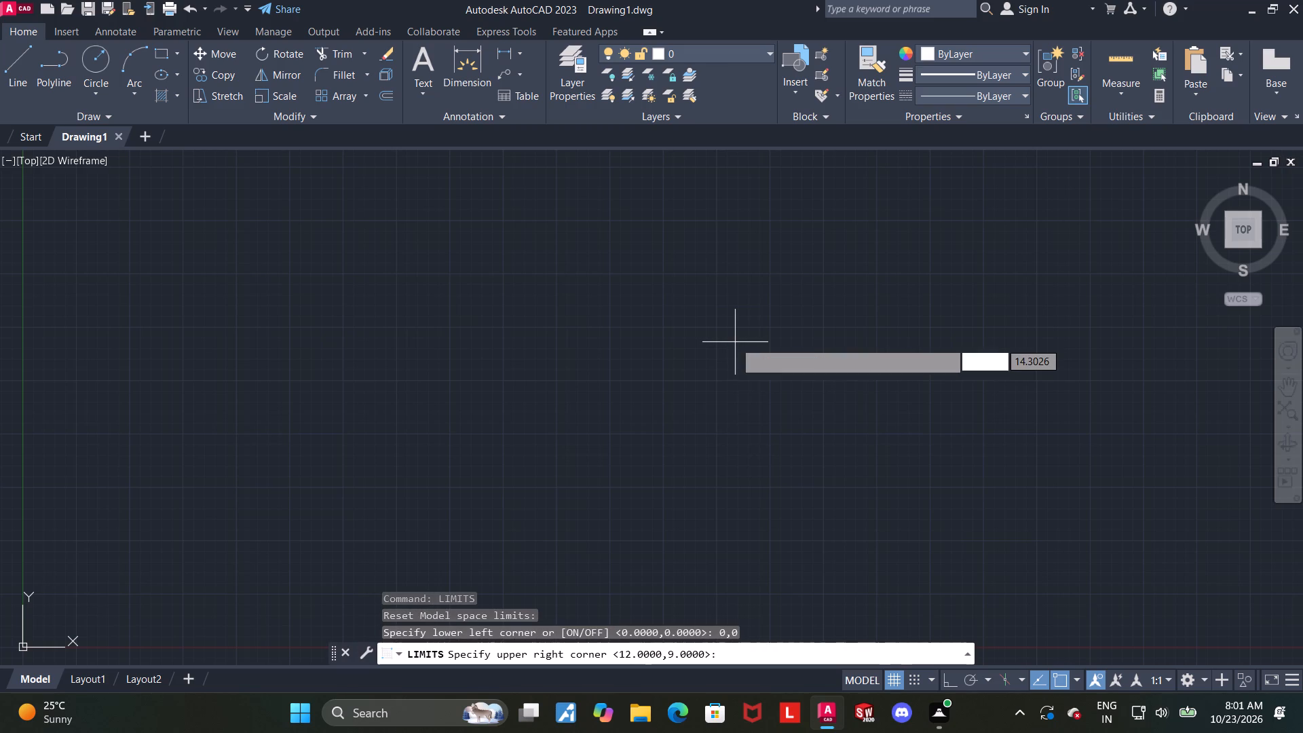
type("100,100")
key("Return")
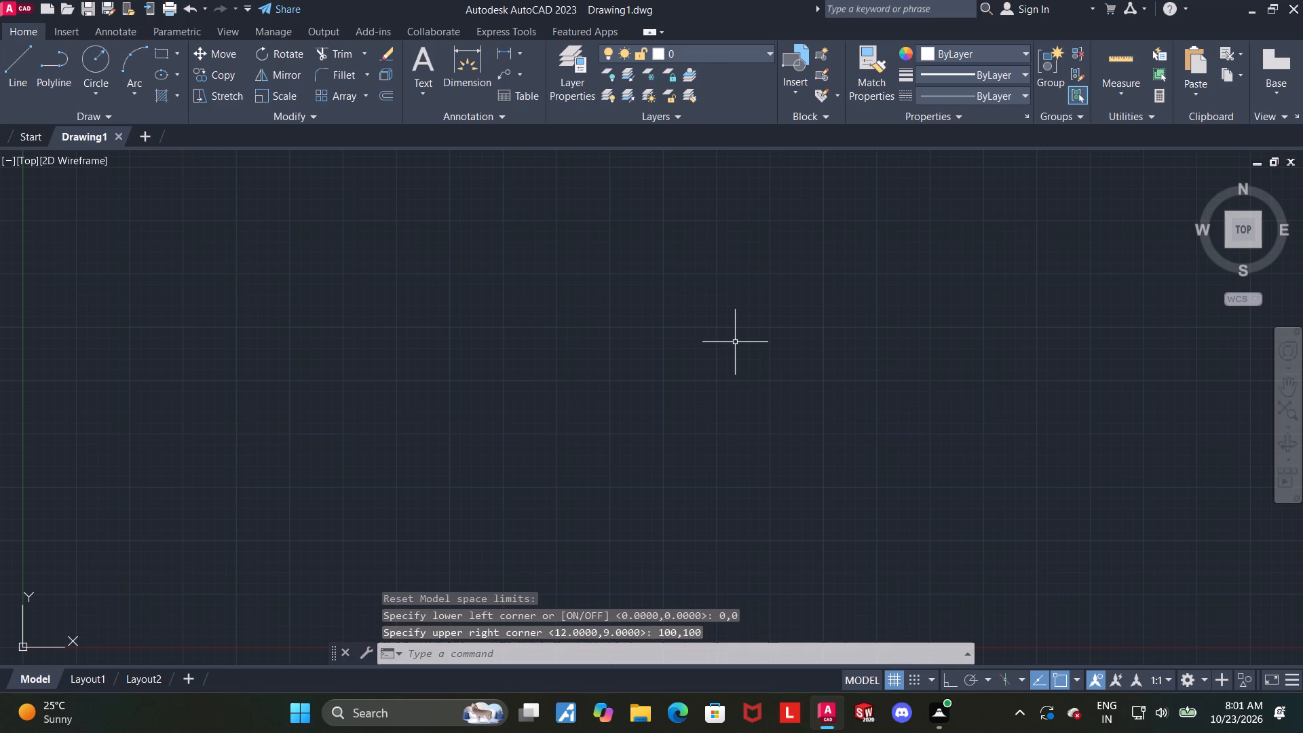
Draw a circle of diameter 28 centred at about (32, 22) in the empty drawing area.
scroll(734, 345, "down", 1)
middle_click_drag(867, 344, 762, 370)
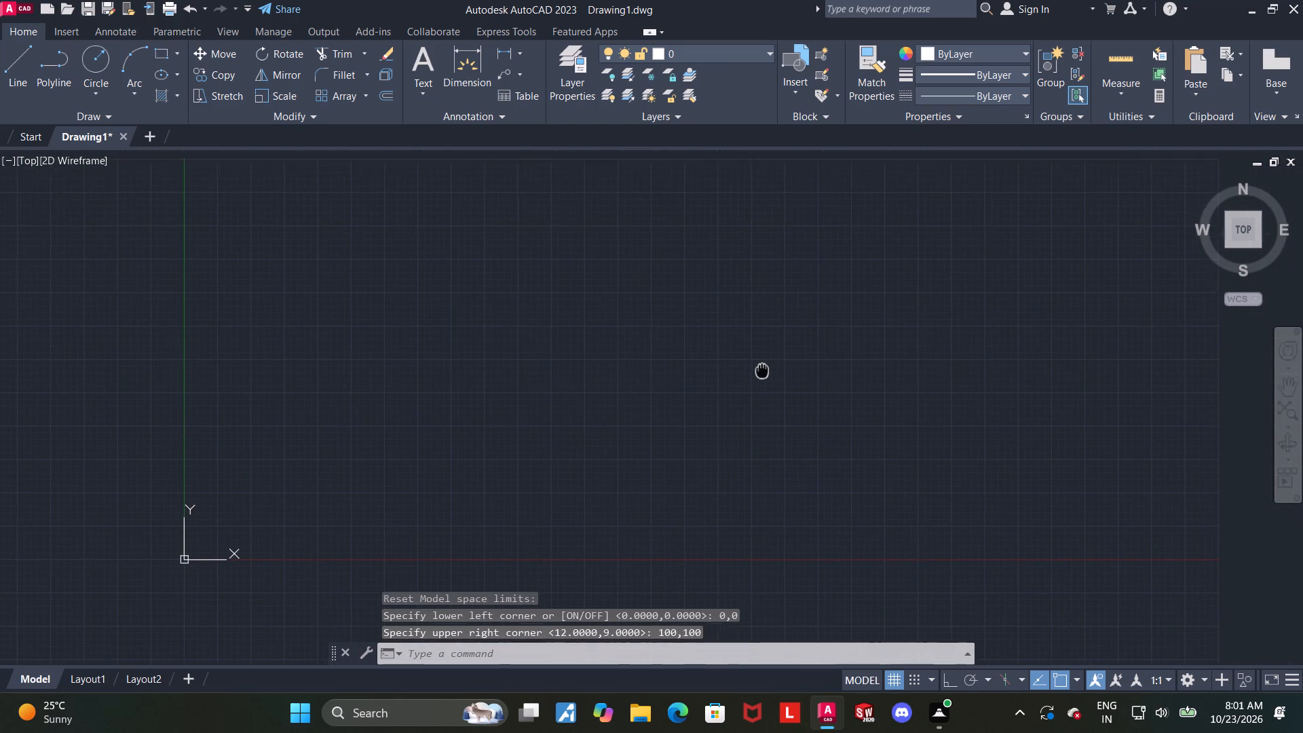
middle_click_drag(762, 370, 683, 421)
left_click(86, 58)
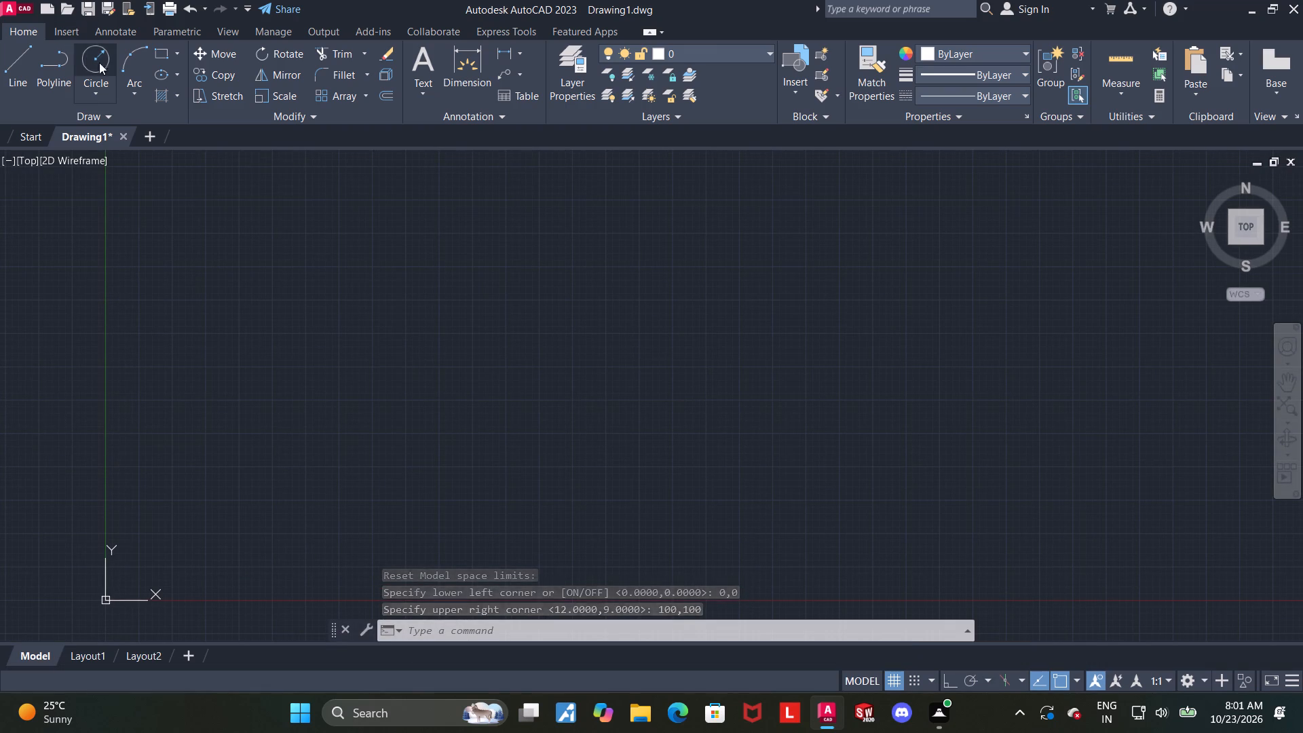
left_click(533, 300)
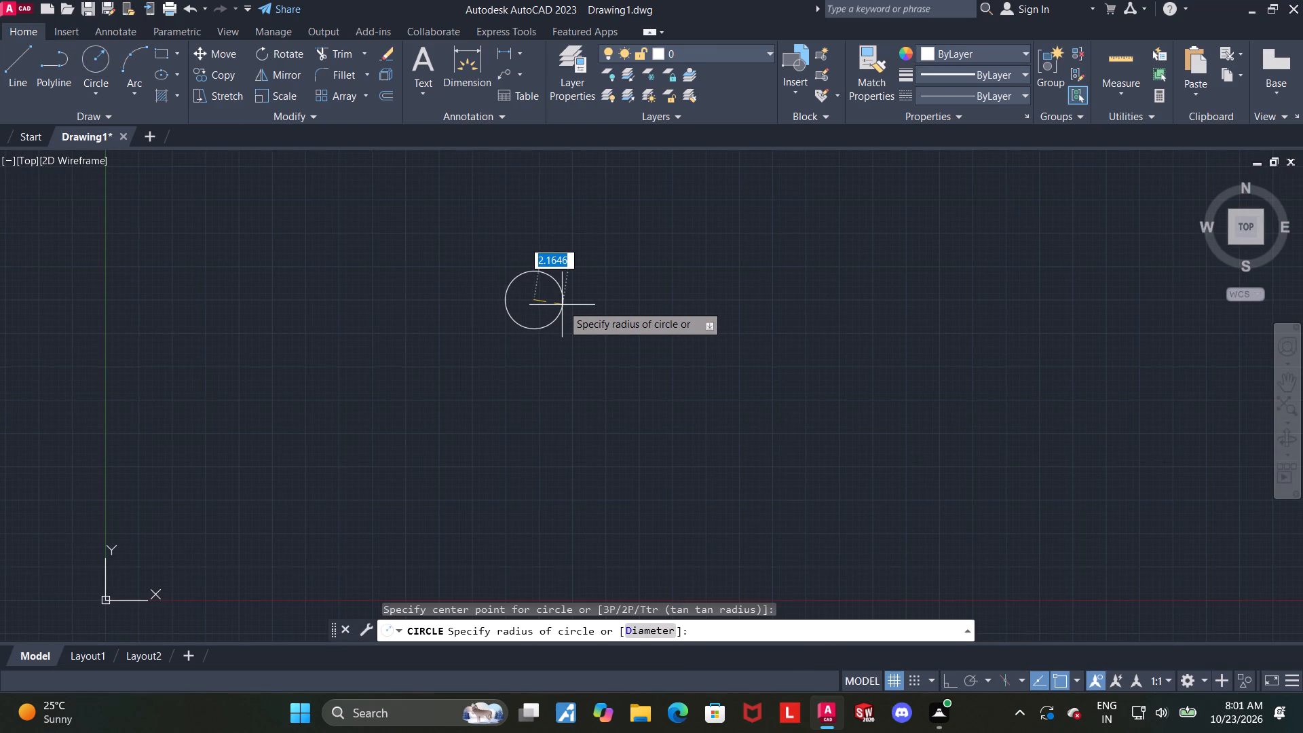
key("d")
key("Return")
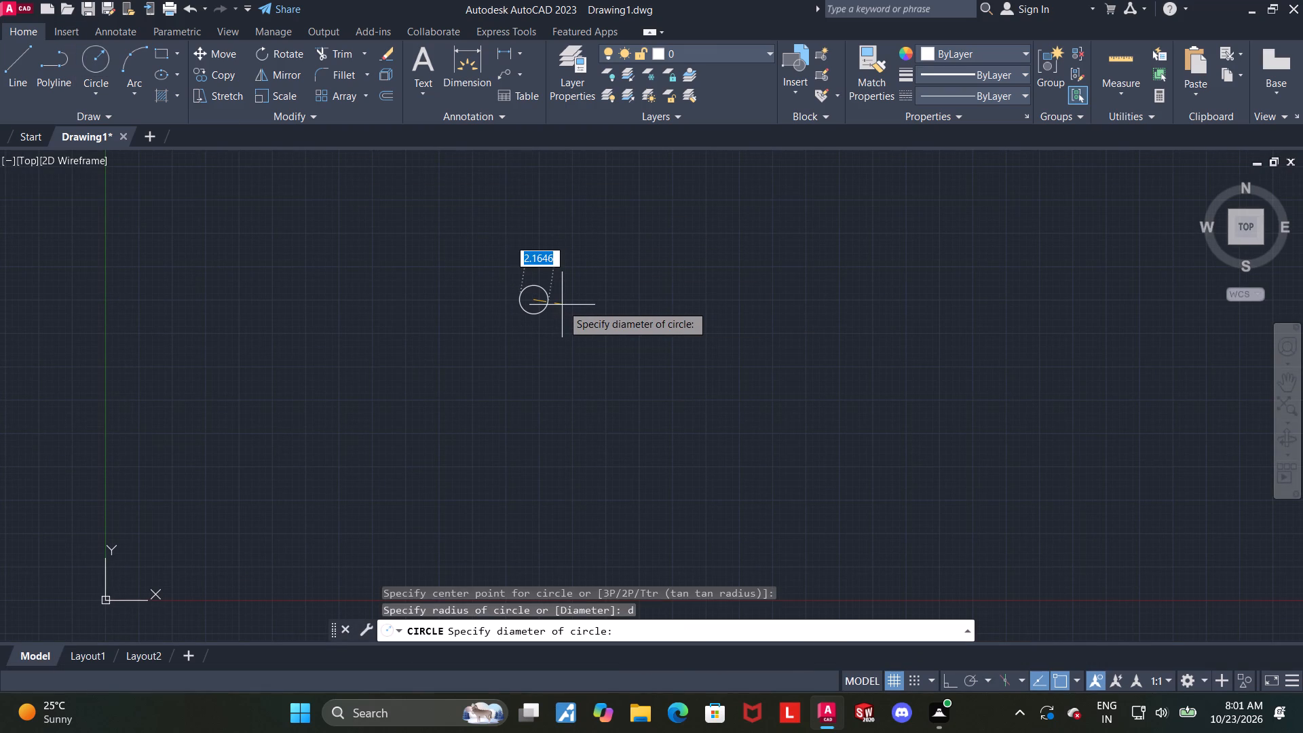
type("28")
key("Return")
key("Escape")
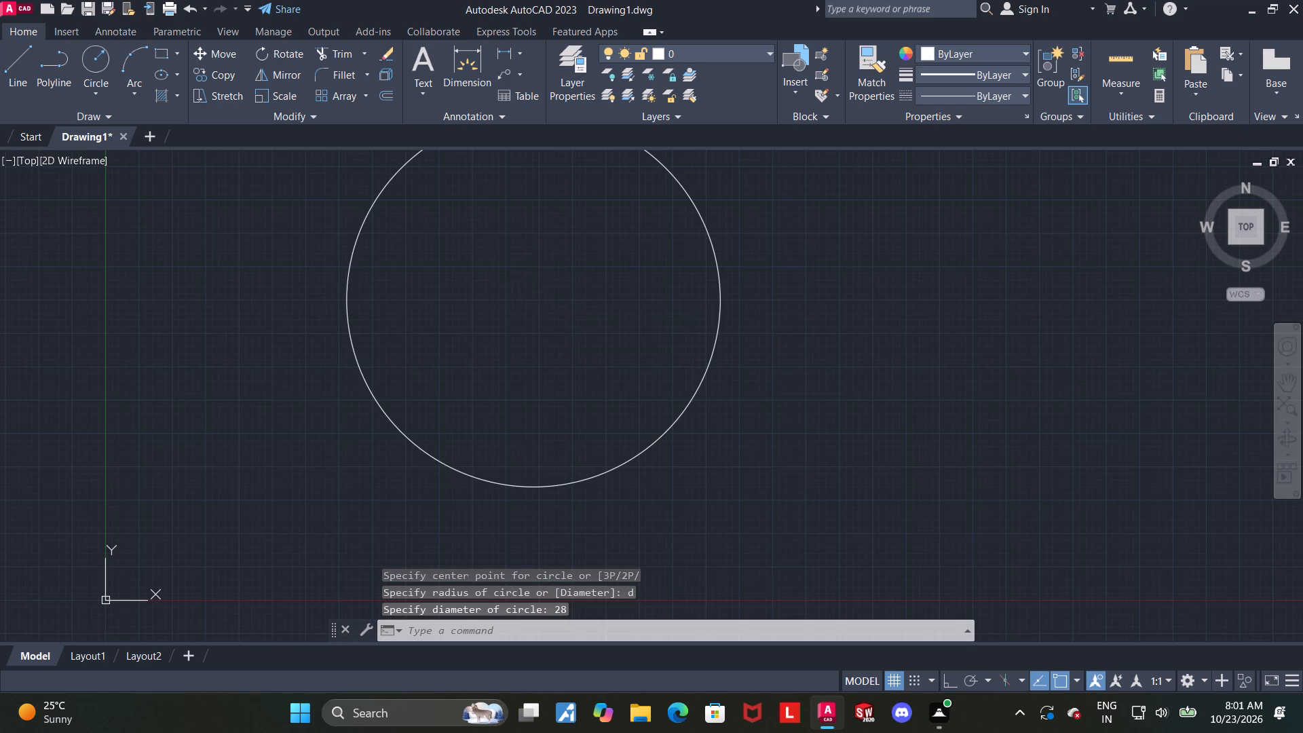
Move the circle by its centre, up and to the right, placing the centre at about (94.7, 60.7).
scroll(577, 297, "down", 3)
middle_click_drag(829, 276, 638, 360)
left_click_drag(547, 284, 535, 286)
left_click(344, 402)
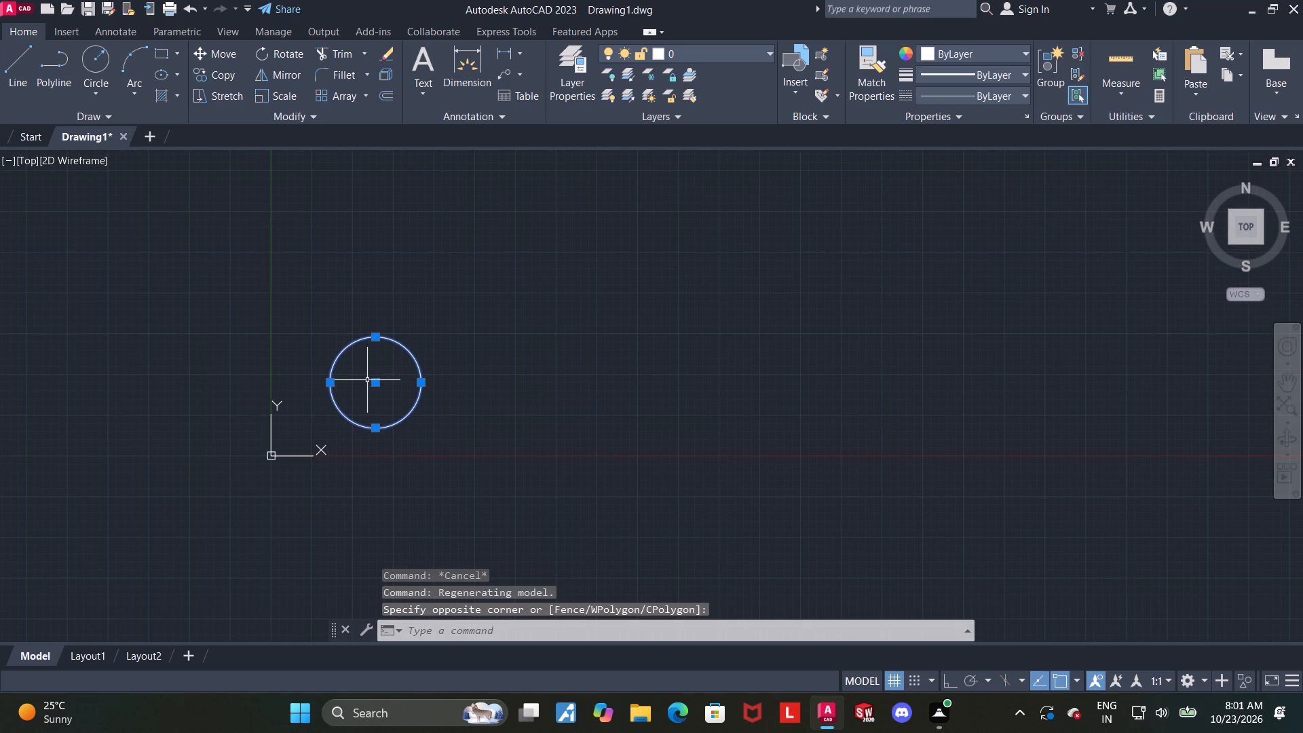
left_click(373, 383)
left_click(580, 258)
key("Escape")
Draw a concentric circle of diameter 21 at the centre of the existing circle.
middle_click_drag(760, 275, 618, 404)
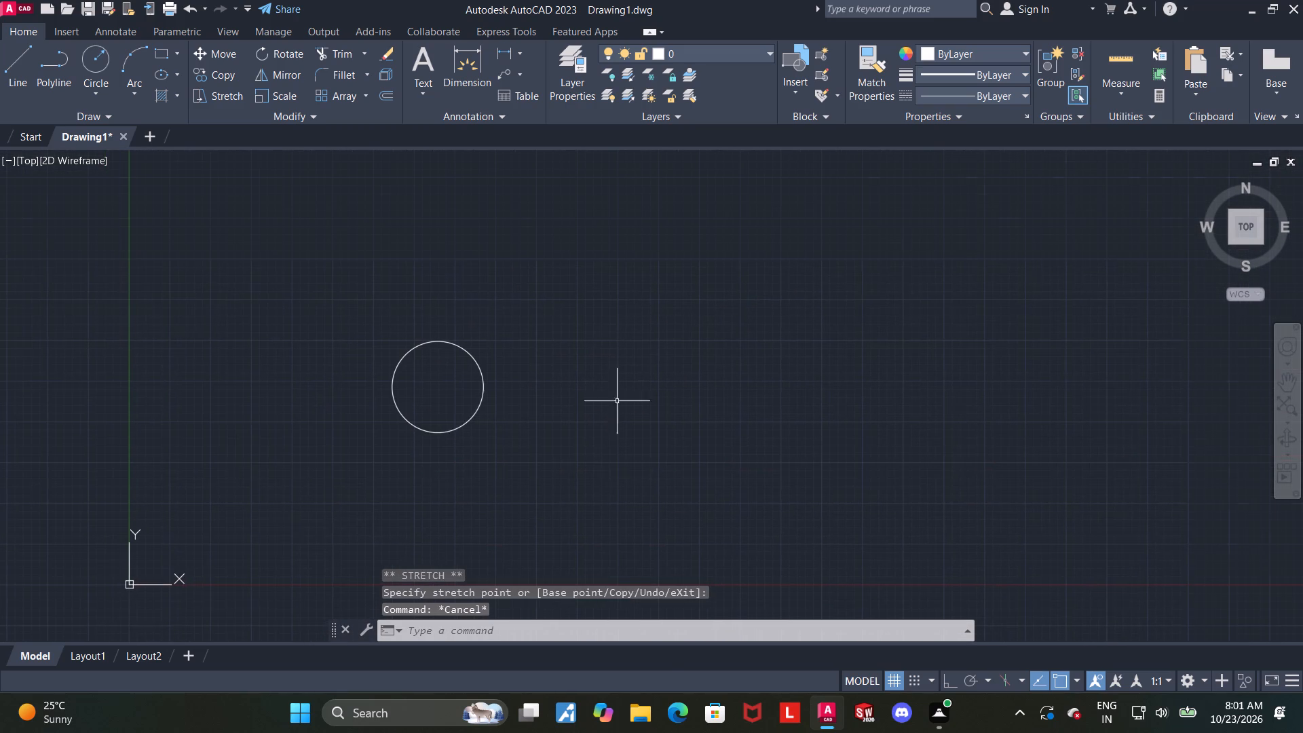
left_click(97, 61)
scroll(389, 322, "up", 1)
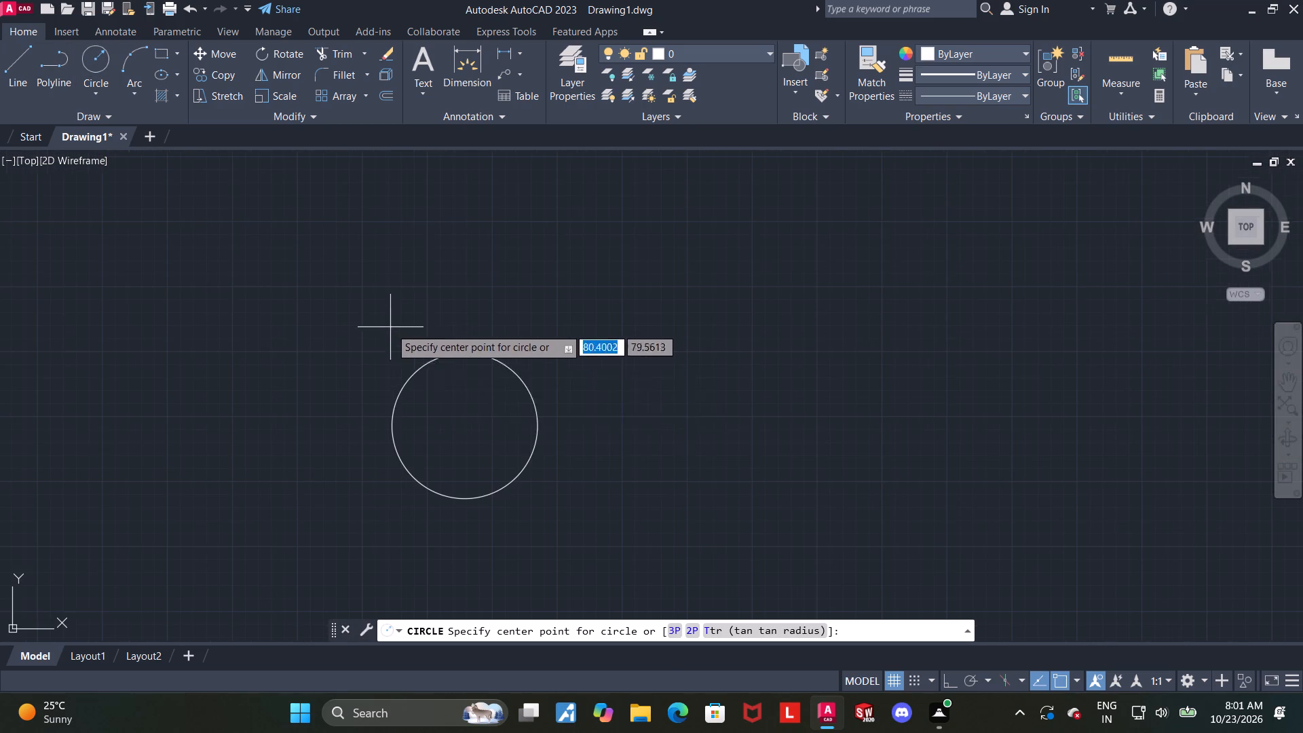
left_click(464, 427)
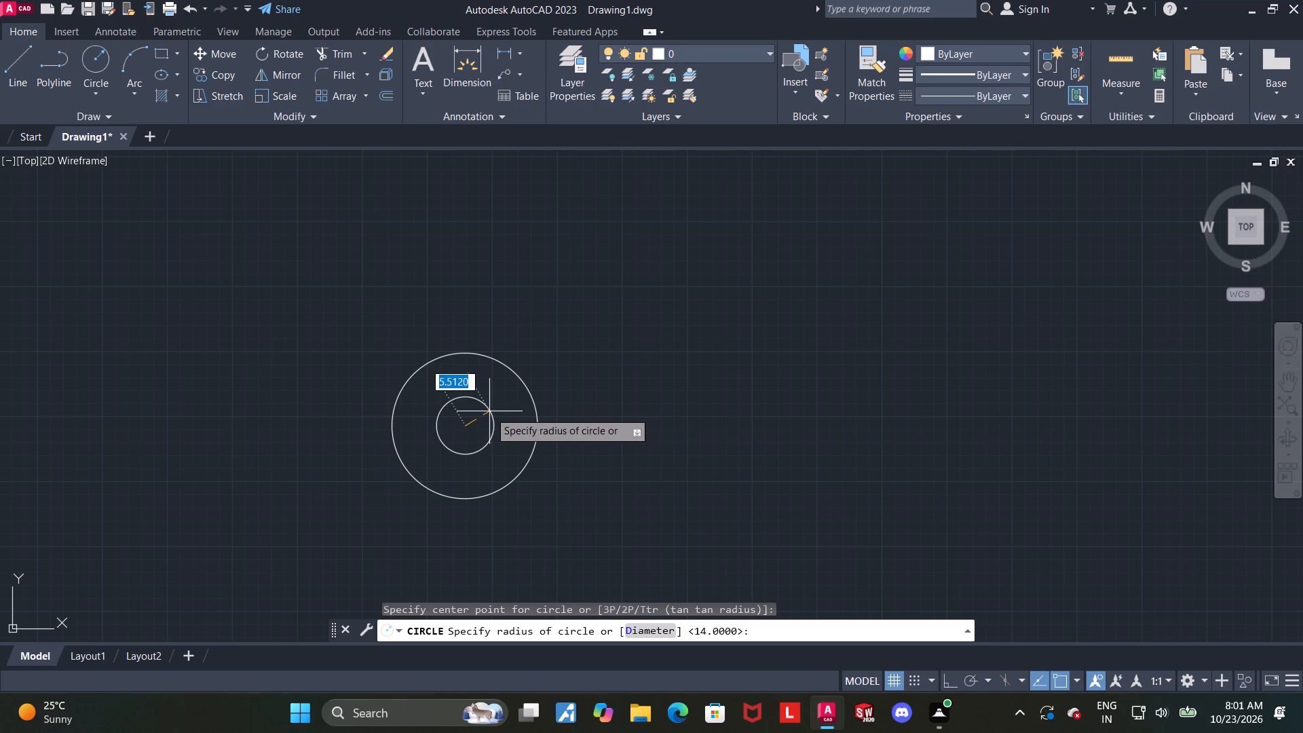
key("d")
key("Return")
type("21")
key("Return")
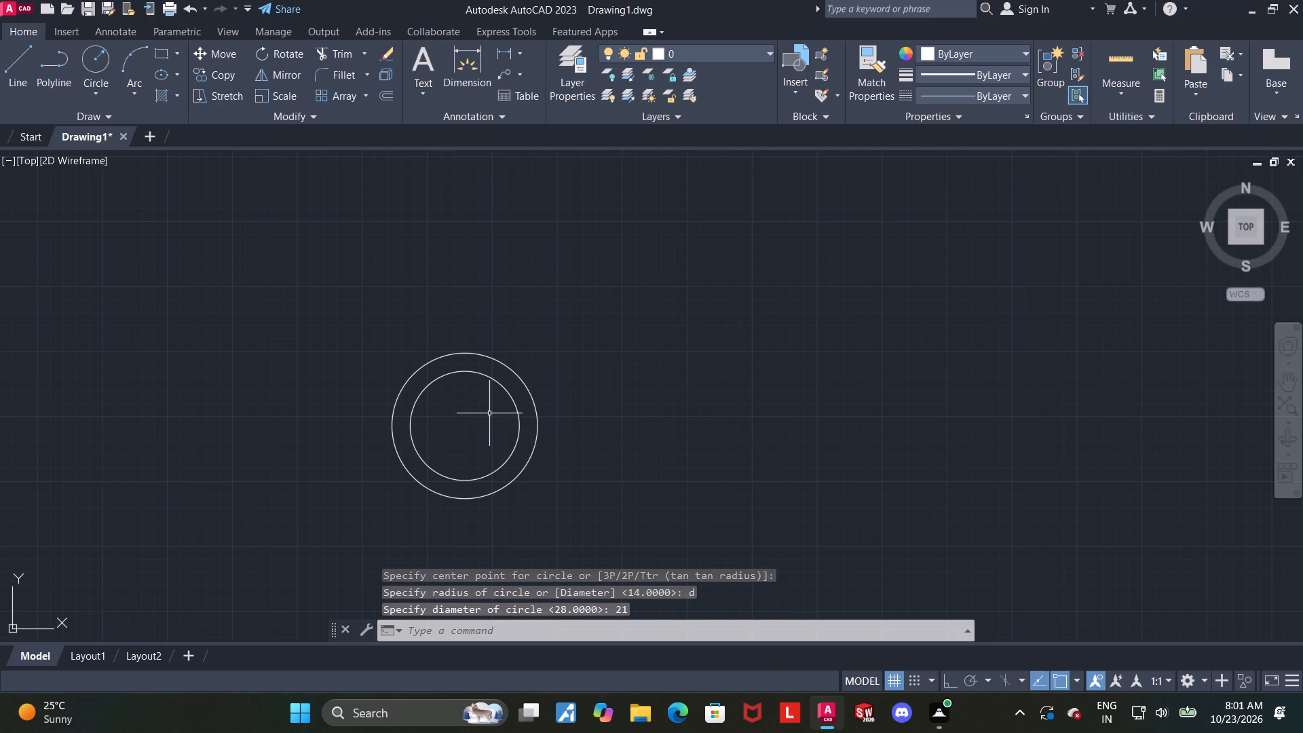
key("Escape")
Draw a third concentric circle of diameter 14 at the shared centre.
left_click(92, 62)
scroll(422, 421, "up", 1)
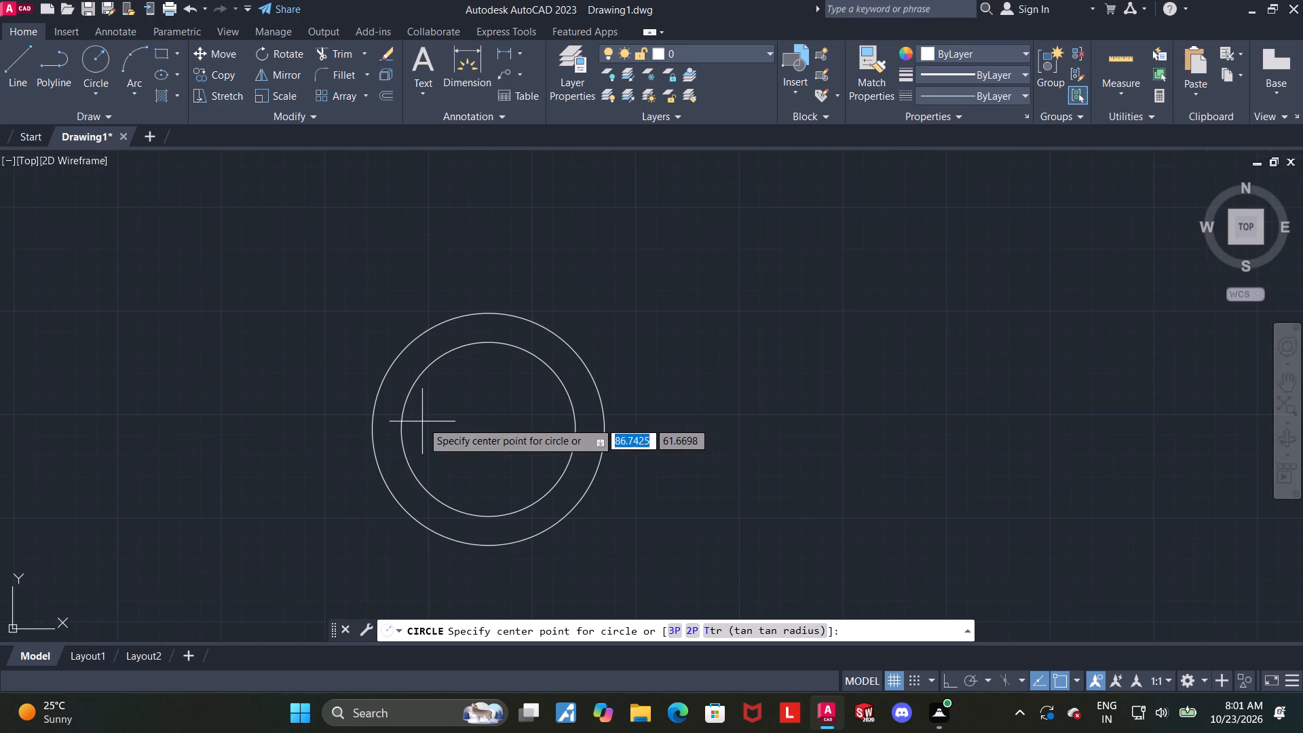
left_click(487, 430)
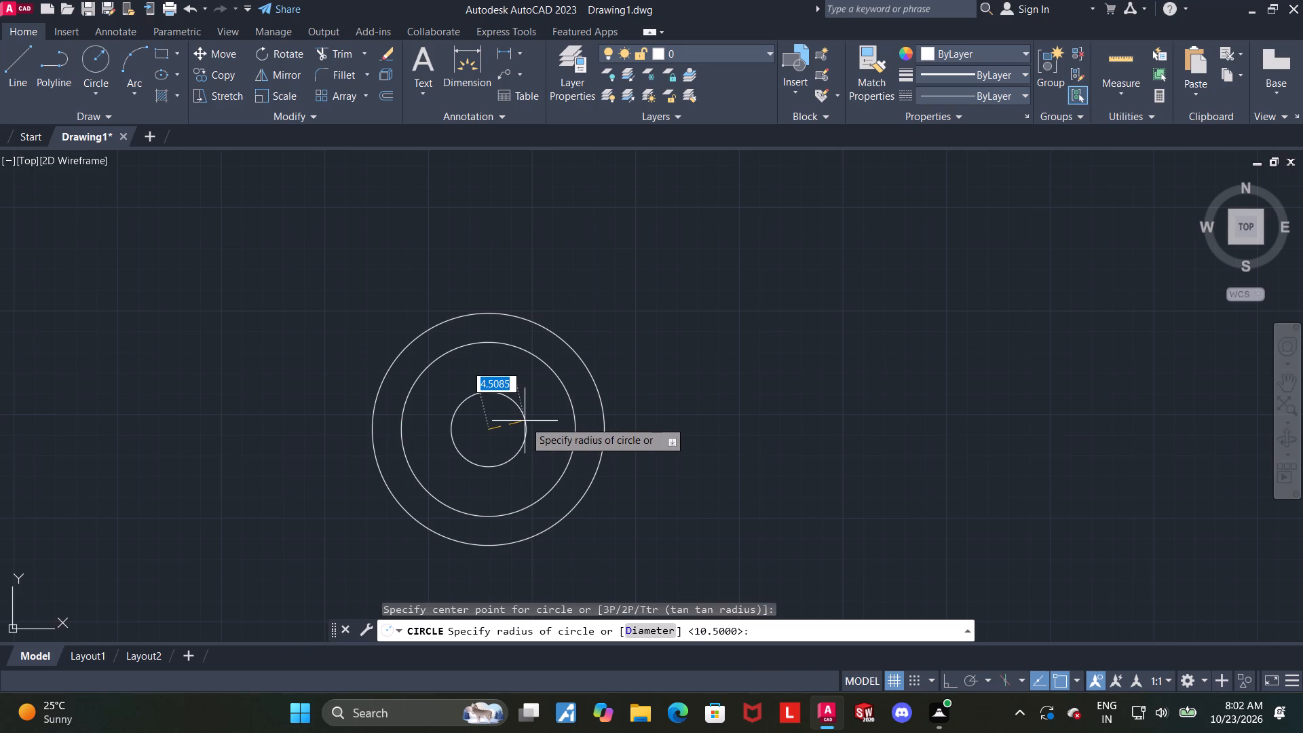
key("d")
key("Return")
type("14")
key("Return")
key("Escape")
Turn on Ortho mode during a trial line from the outermost circle's right quadrant, and abandon that line.
scroll(478, 418, "down", 1)
middle_click_drag(945, 466, 642, 465)
left_click(5, 63)
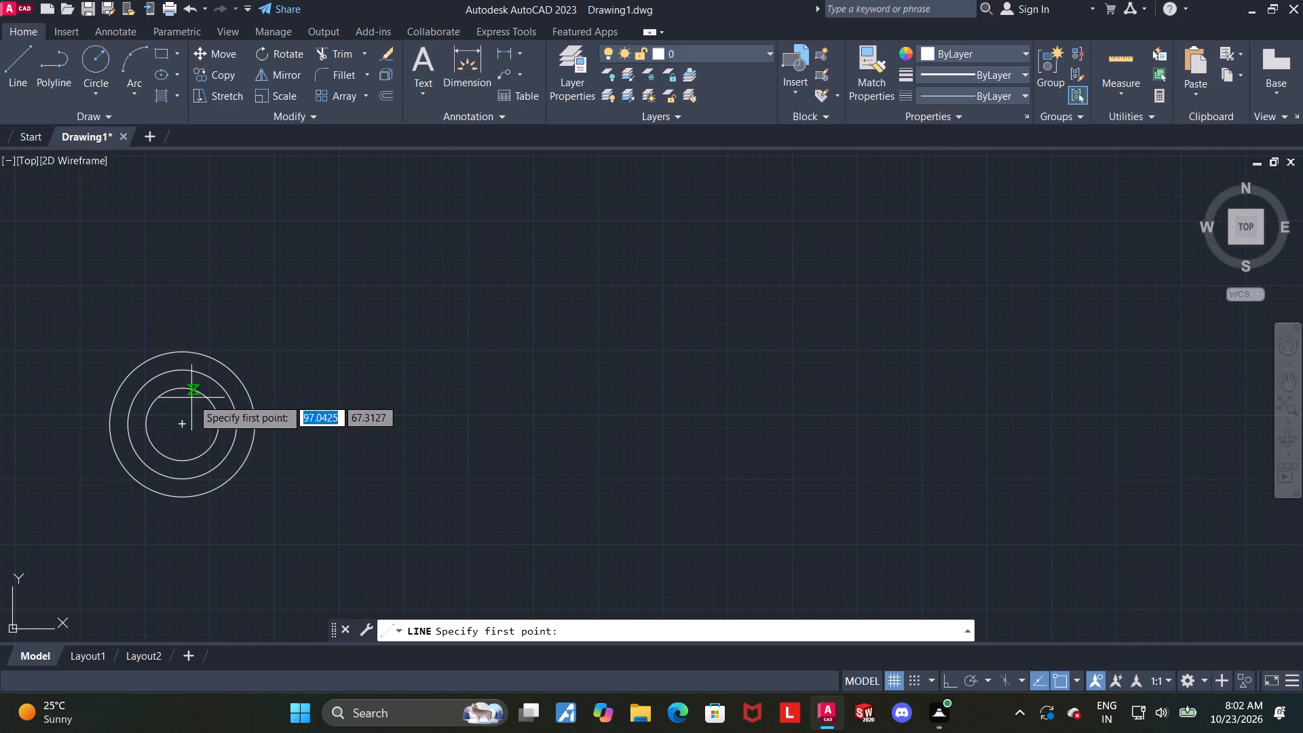
left_click(257, 422)
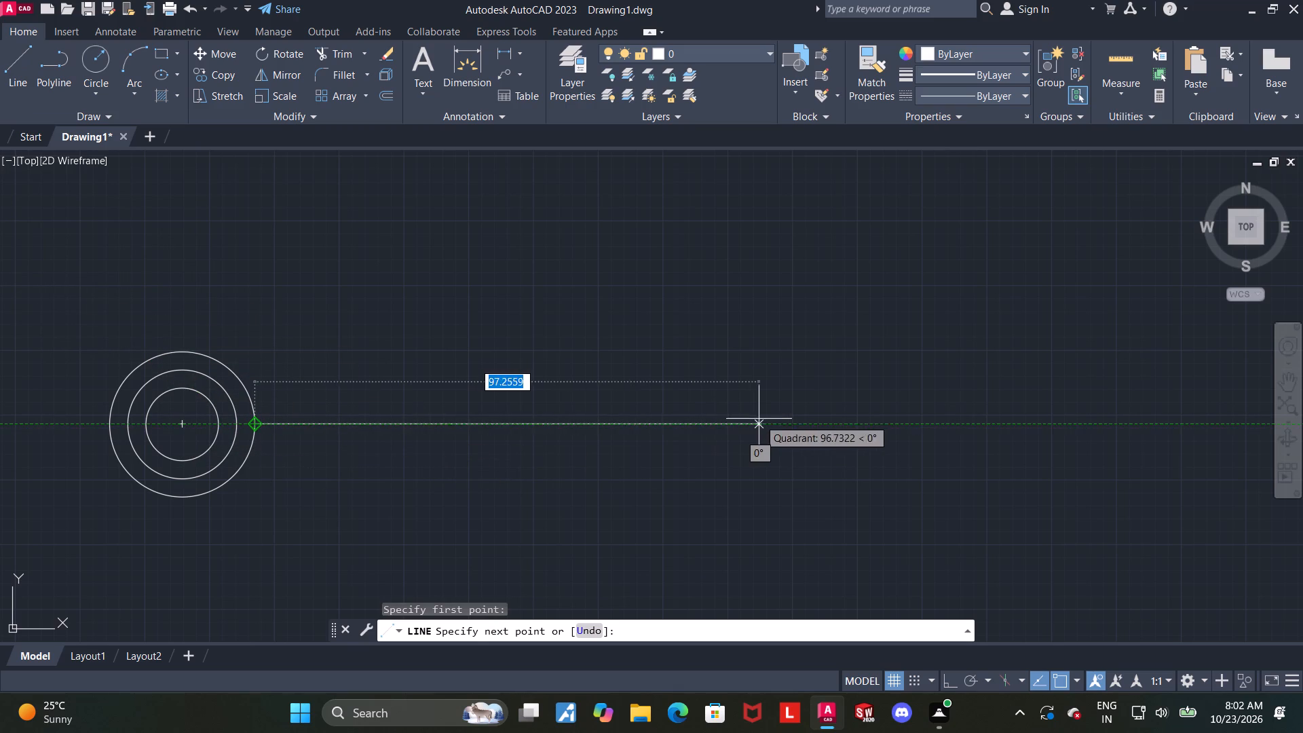
key("F8")
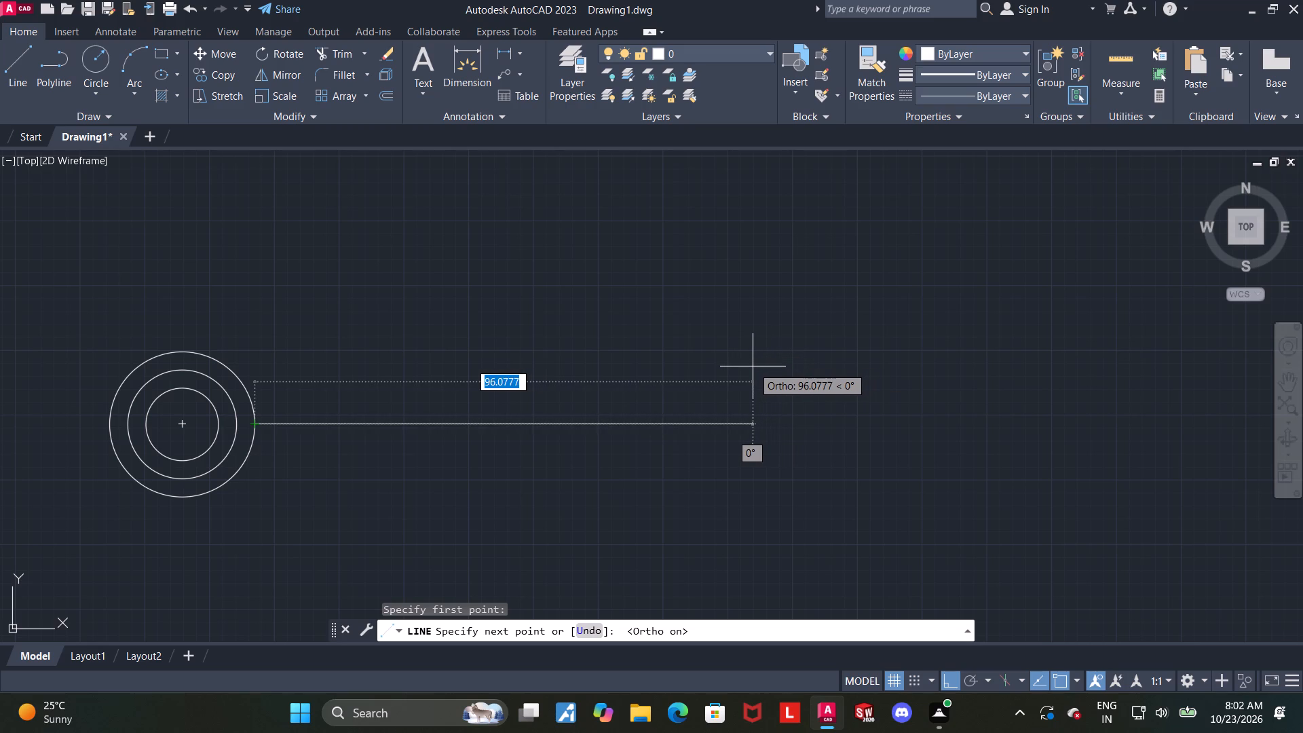
key("Escape")
Draw connected lines from the circles' centre: 84 to the right, 7 down, and back left past the outermost circle.
scroll(735, 369, "down", 1)
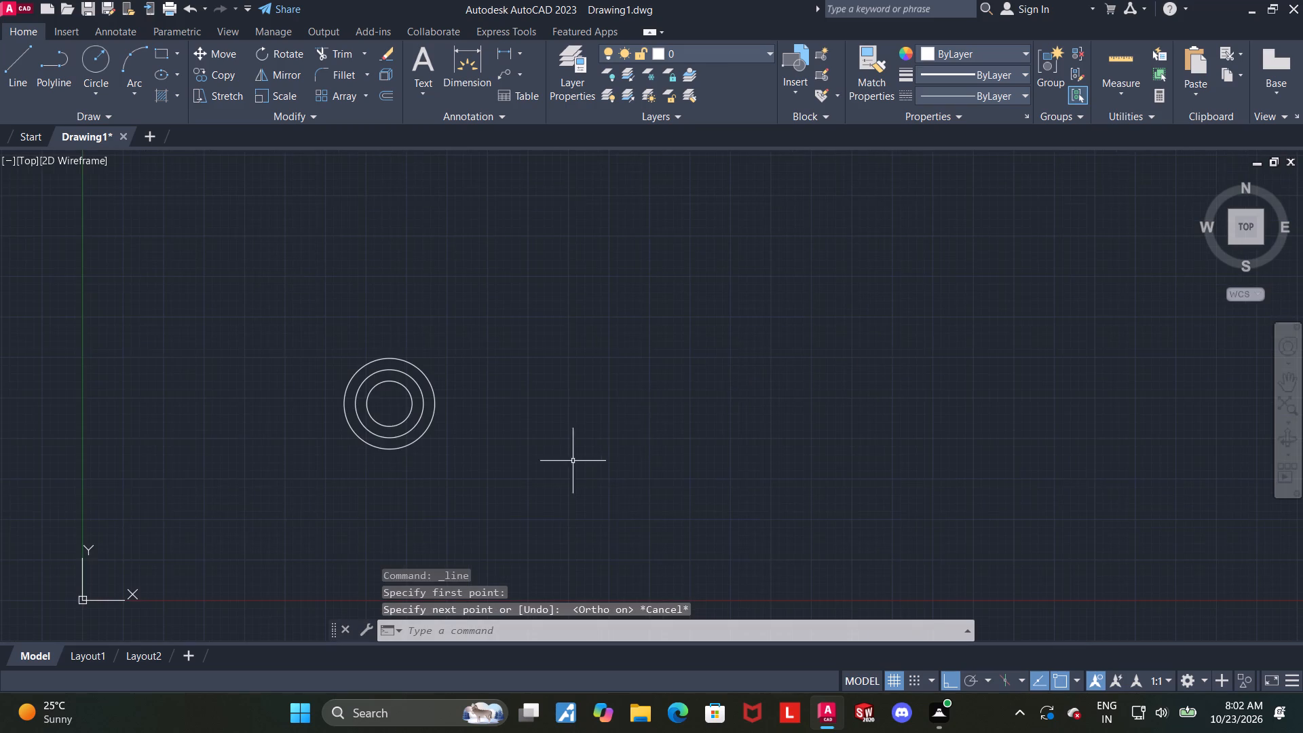
scroll(341, 467, "up", 1)
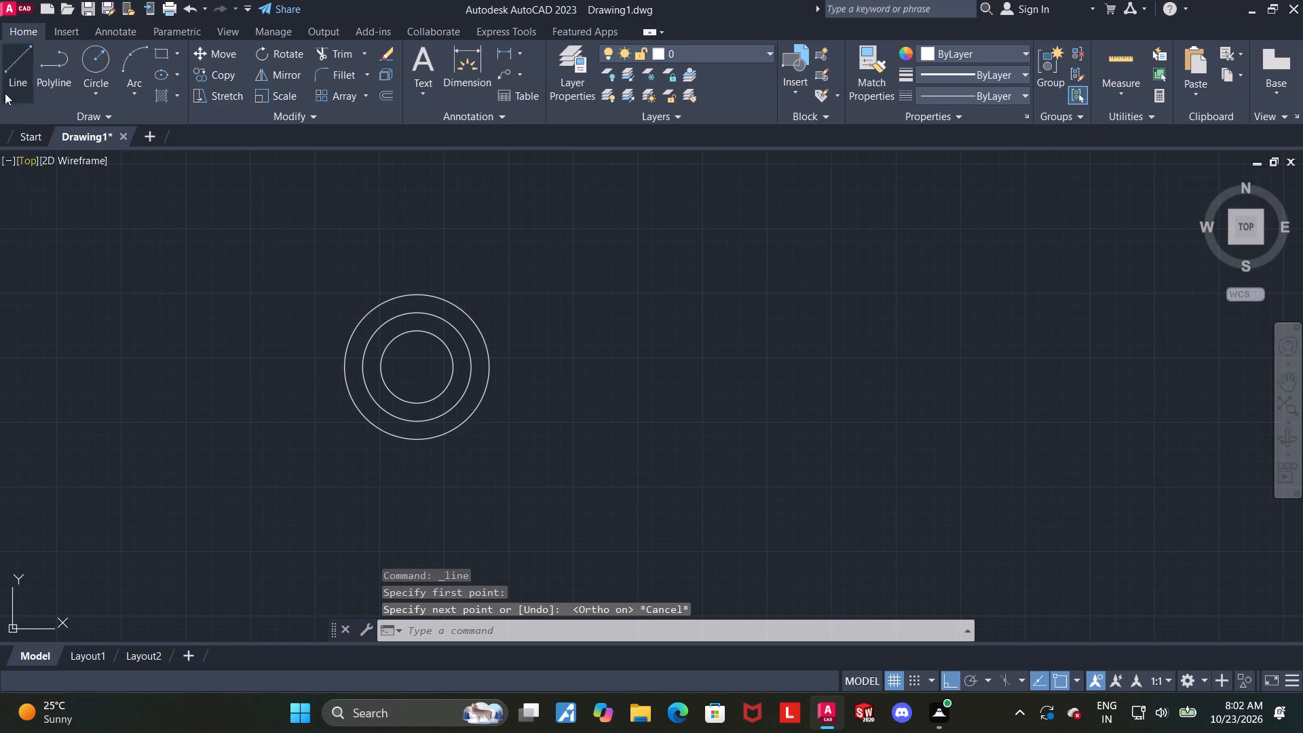
left_click(18, 63)
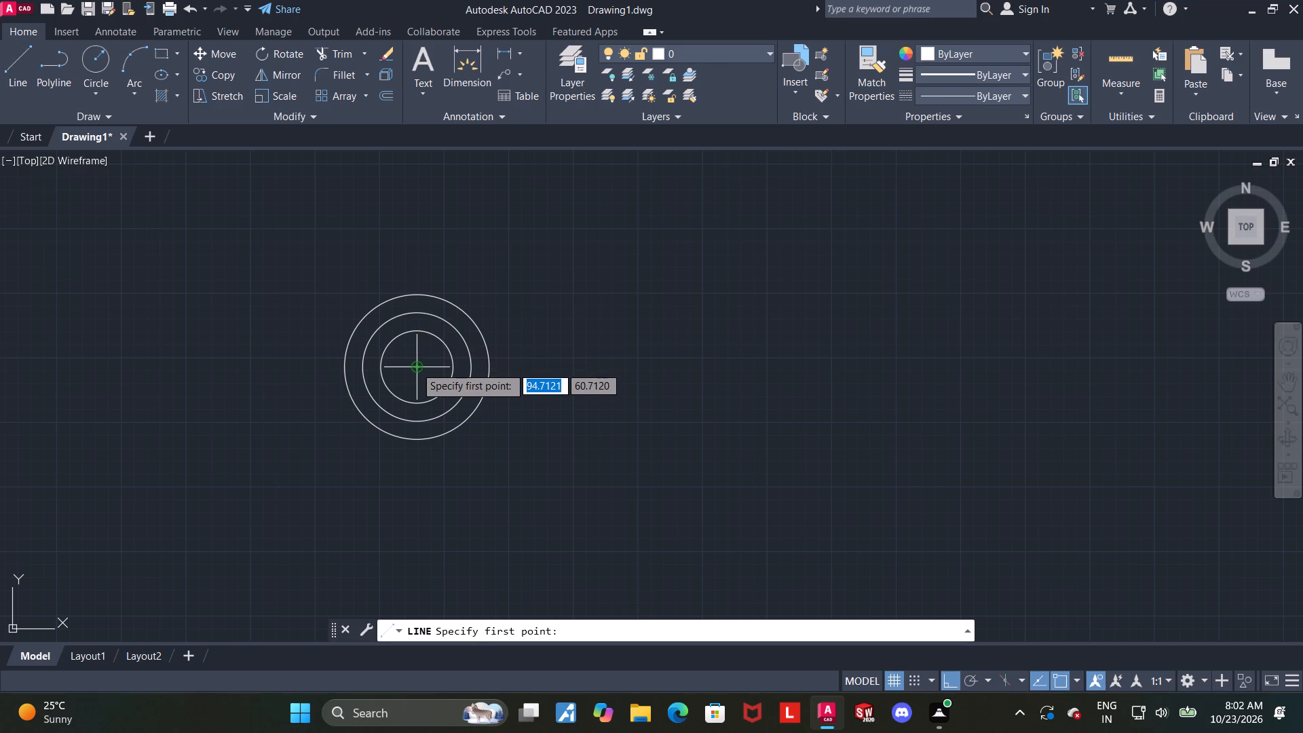
left_click(415, 366)
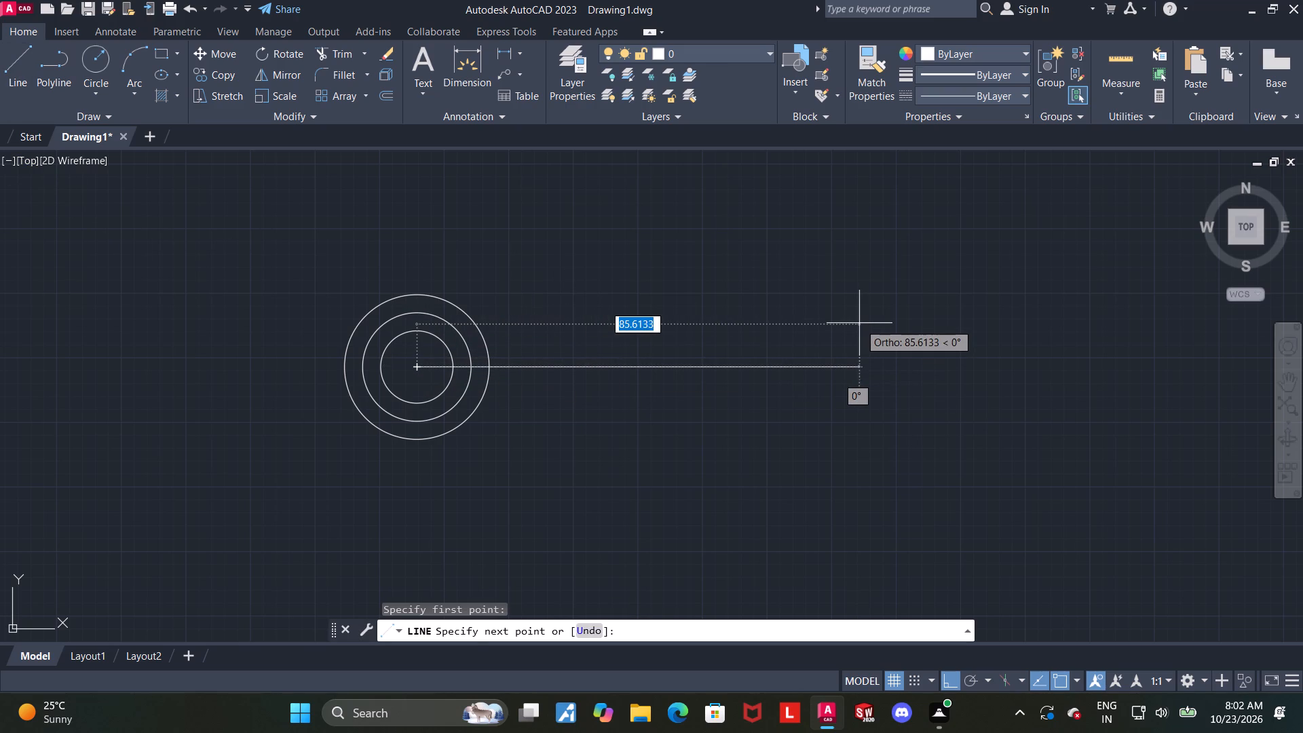
type("84")
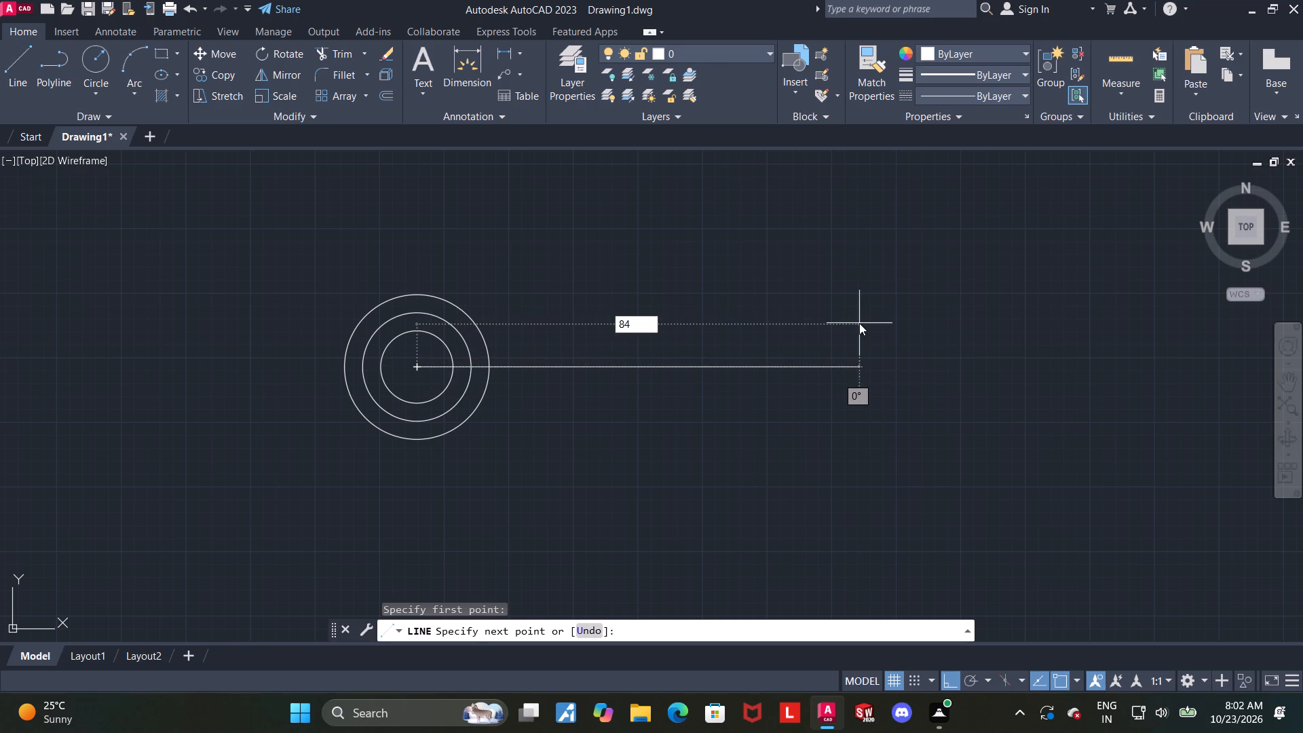
key("Return")
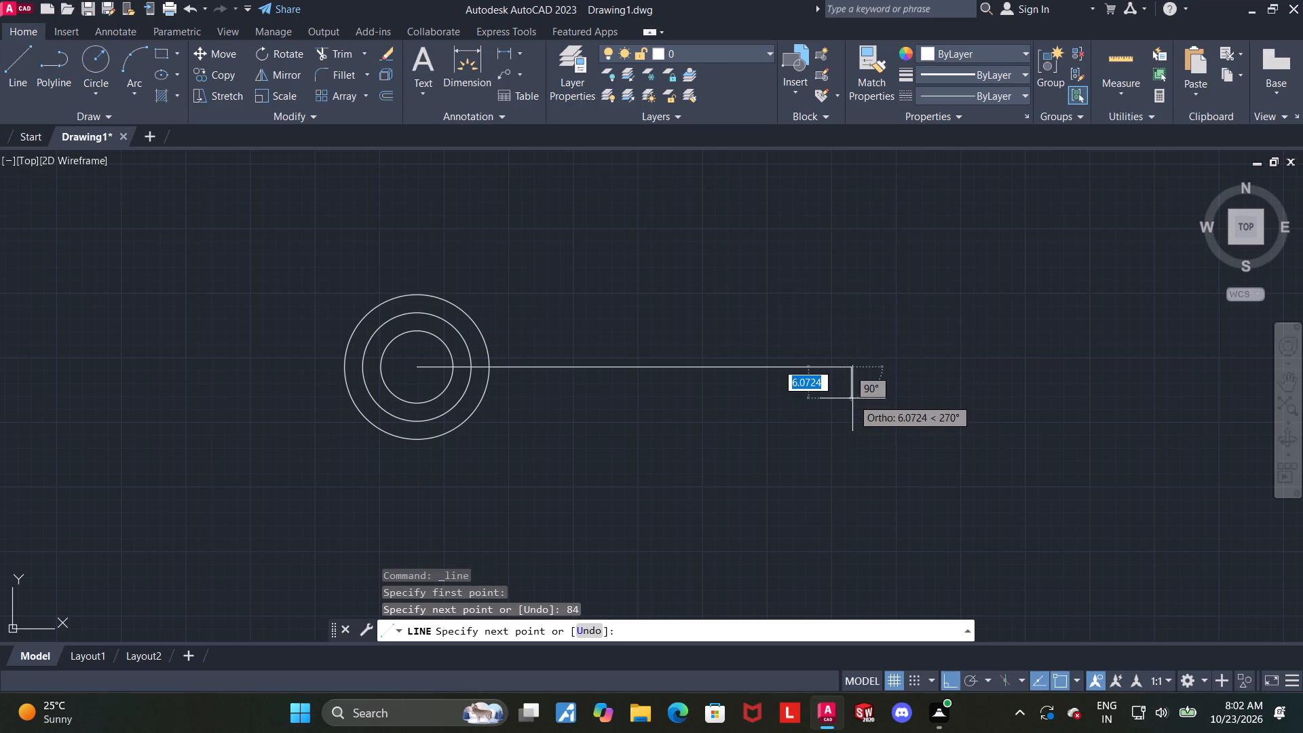
key("7")
key("Return")
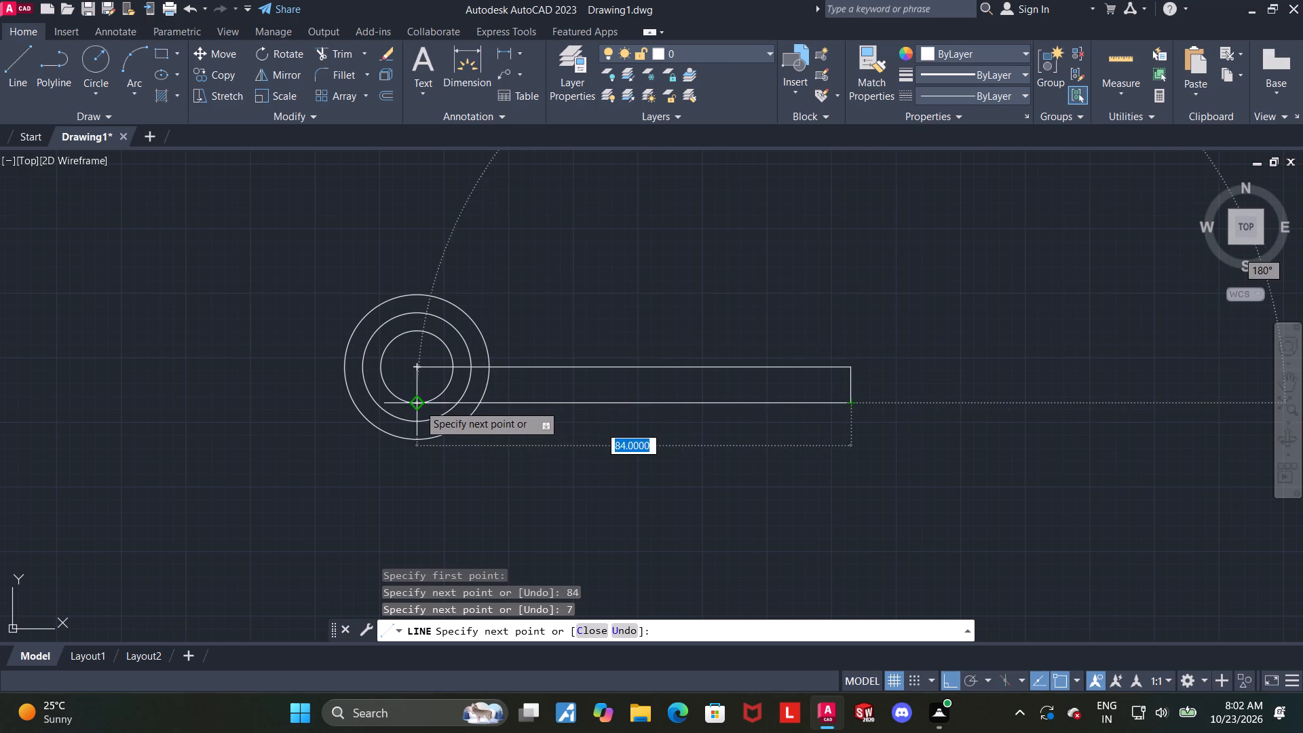
left_click(301, 405)
key("Escape")
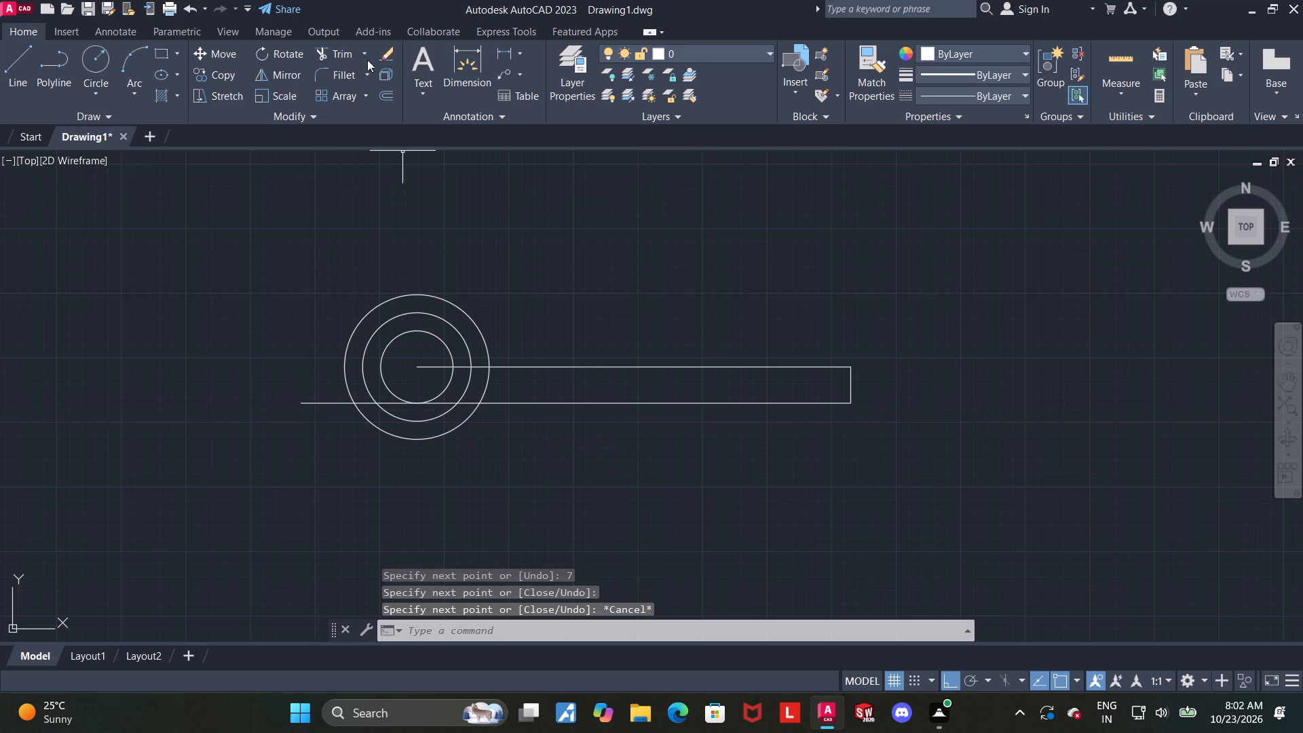
Trim the lower horizontal line at the outermost circle and erase its leftover piece inside and beyond the circles.
left_click(316, 58)
left_click(472, 404)
key("Escape")
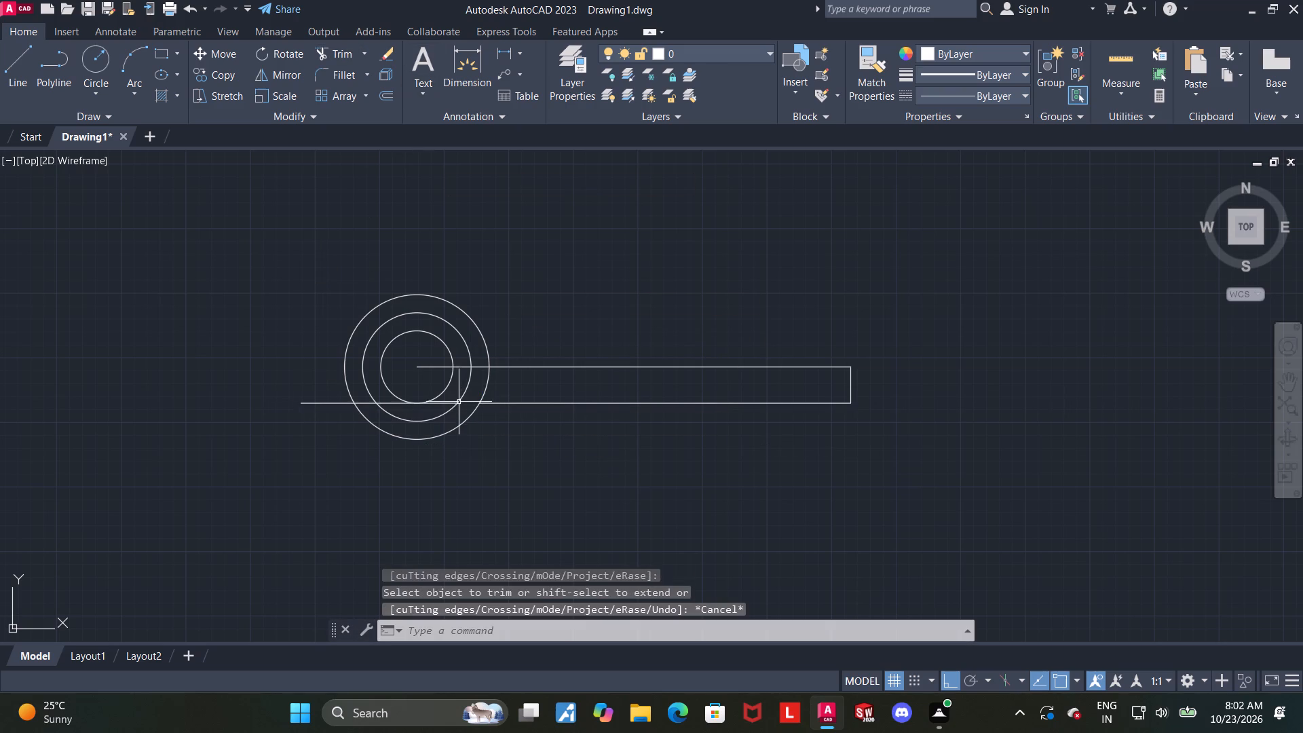
left_click(451, 402)
key("Delete")
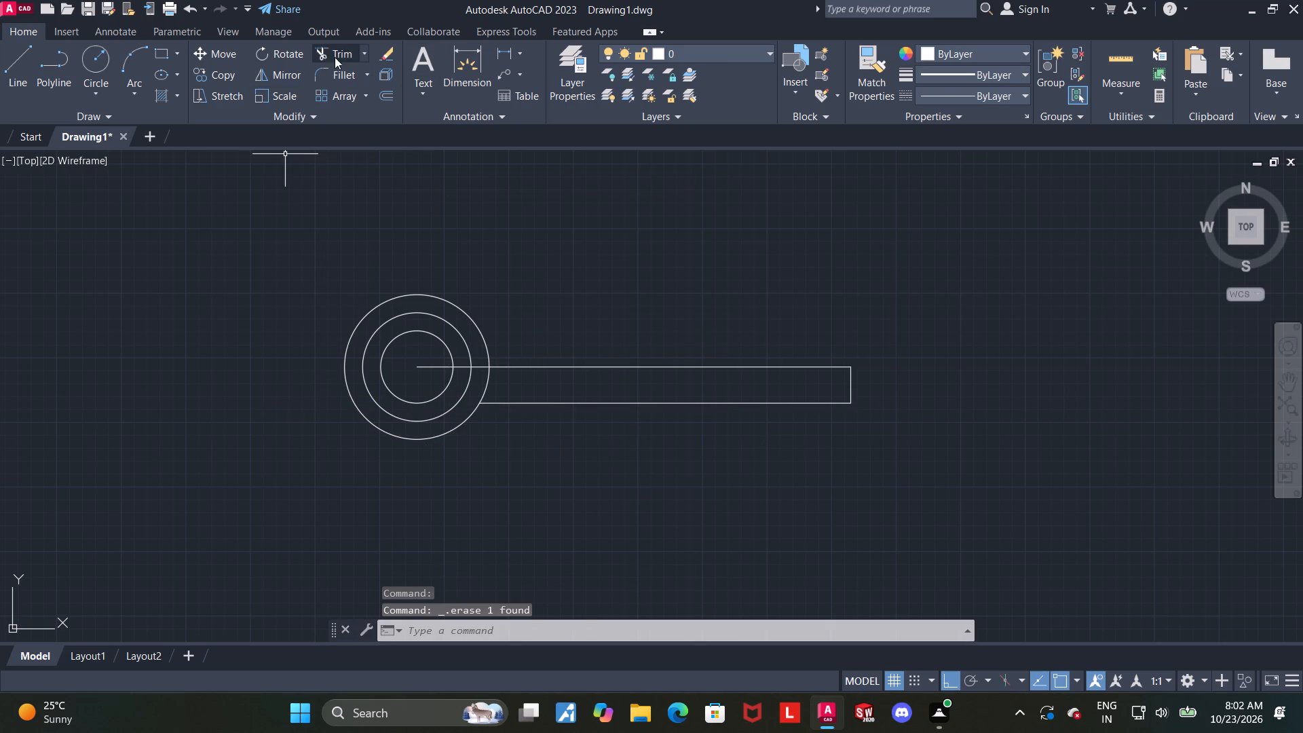
Trim the upper horizontal line back to the outermost circle and erase the leftover segment between the inner circles.
left_click(335, 57)
left_click(421, 368)
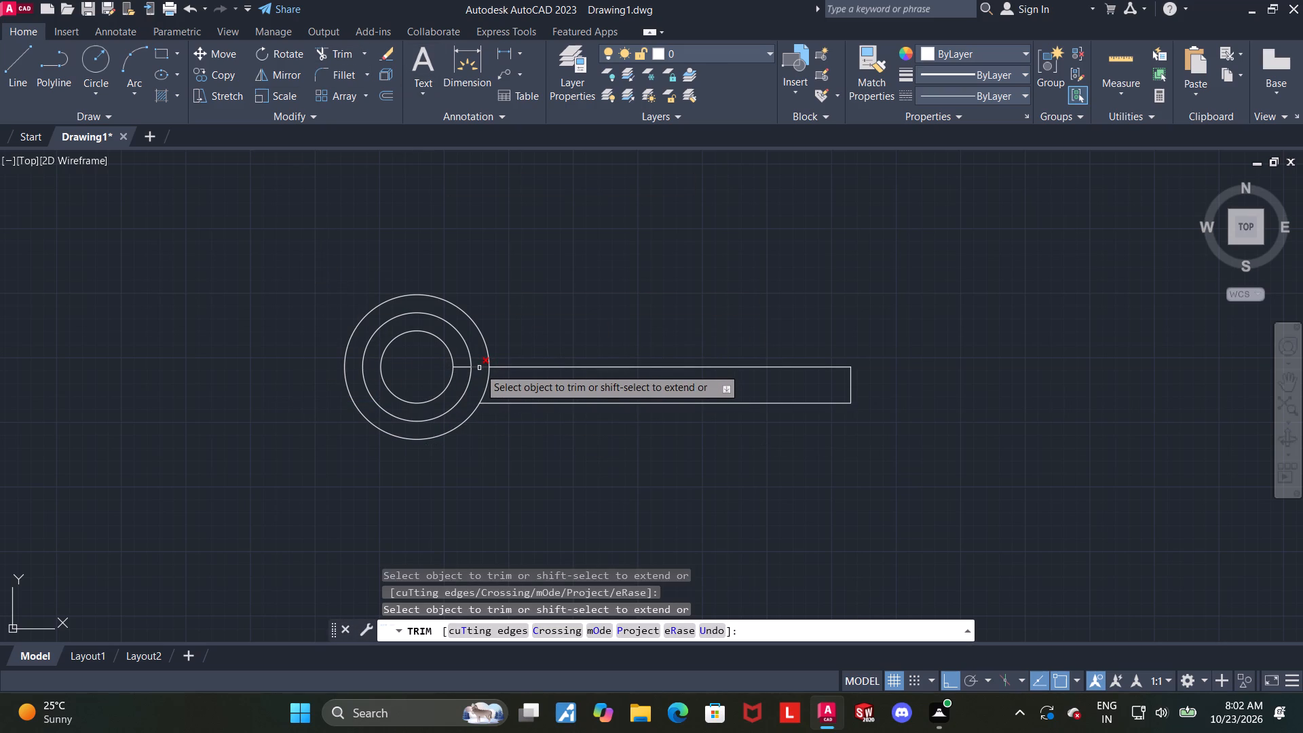
left_click(479, 368)
key("Escape")
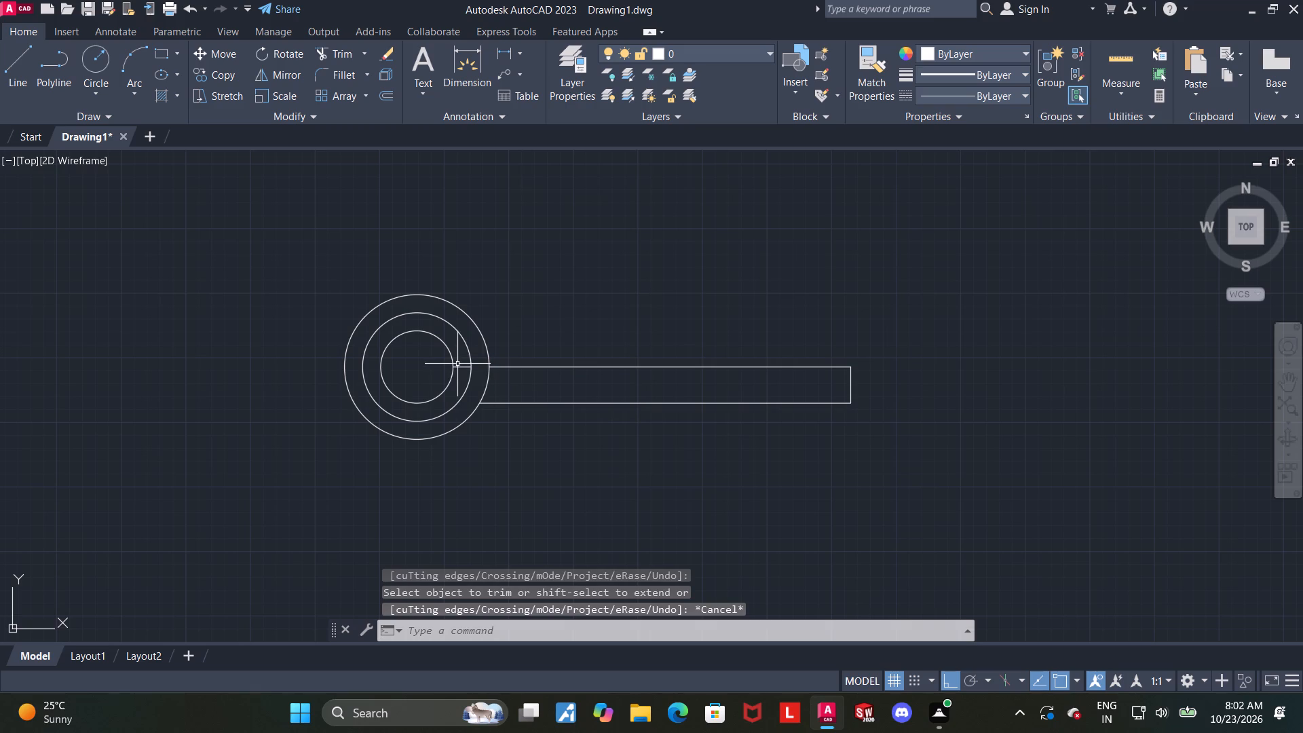
left_click(459, 366)
key("Delete")
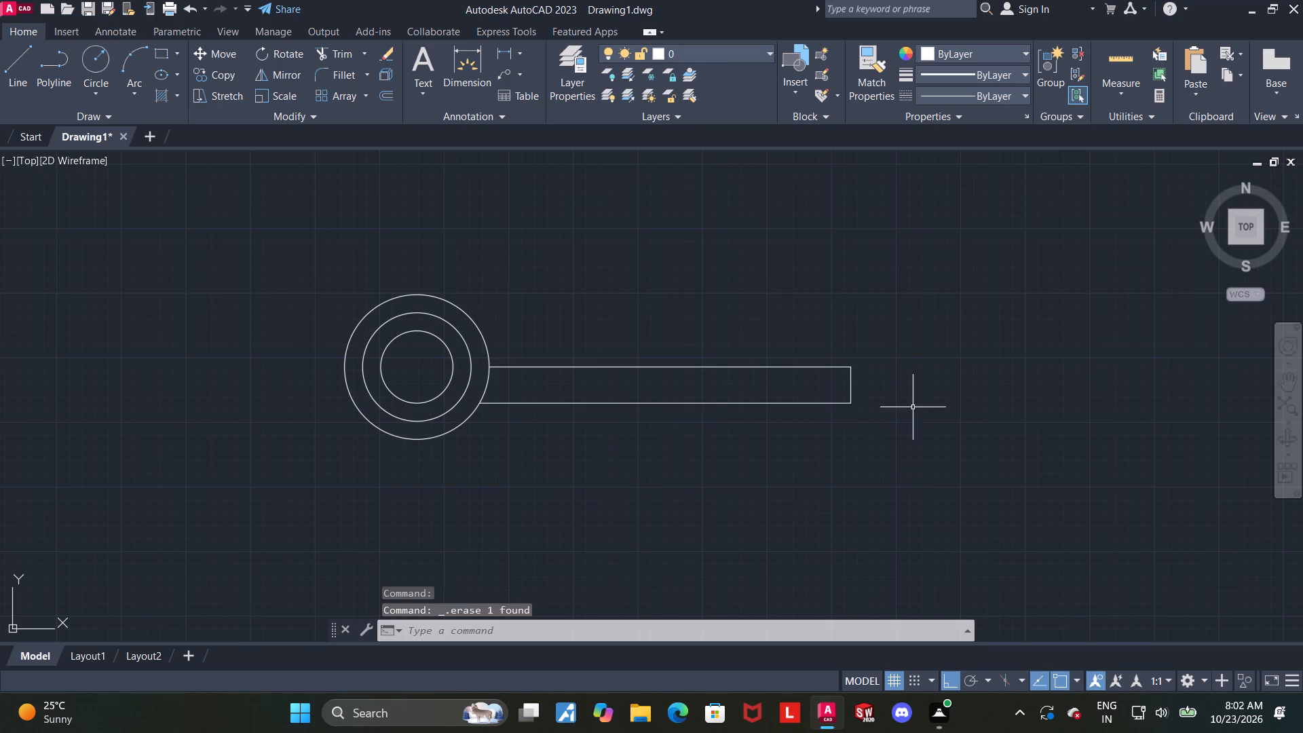
Draw connected lines from the bar's upper right corner: 26 to the right, 7 down, and back to the bar's lower right corner.
scroll(1011, 403, "down", 1)
scroll(1006, 400, "up", 2)
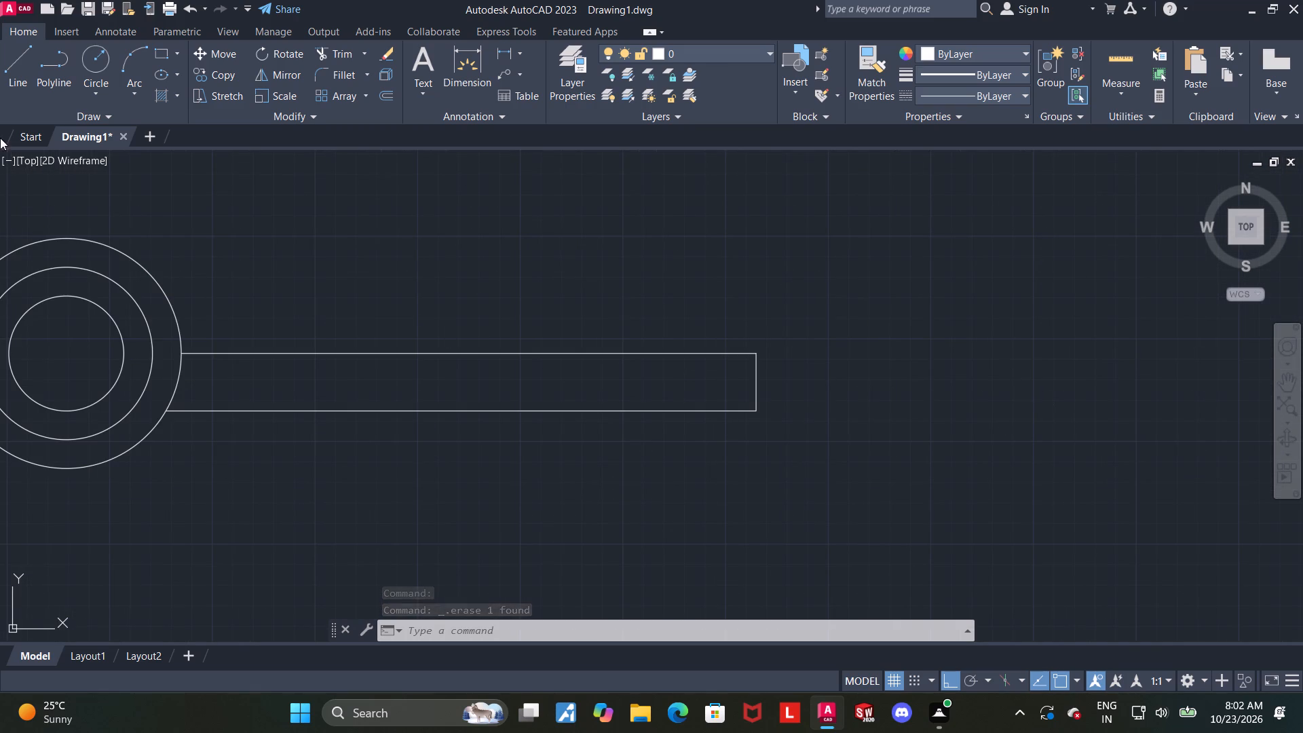
left_click(15, 76)
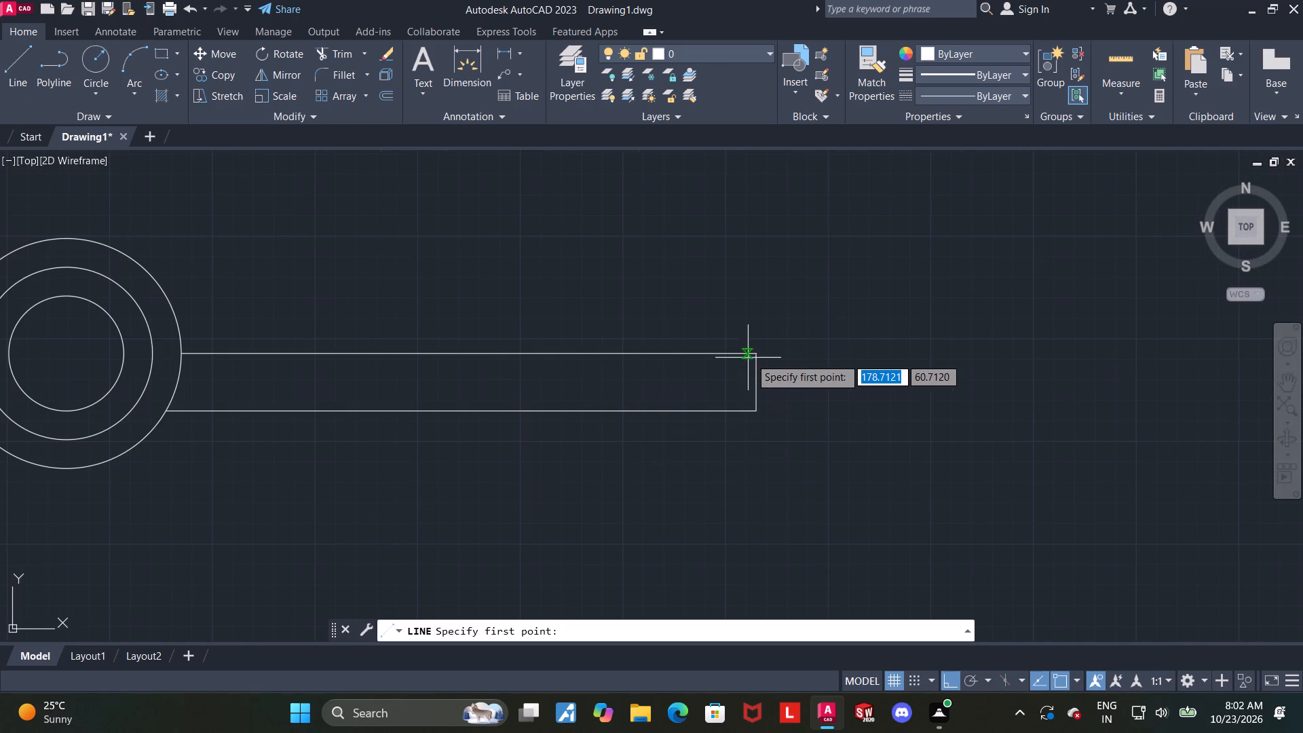
left_click(755, 356)
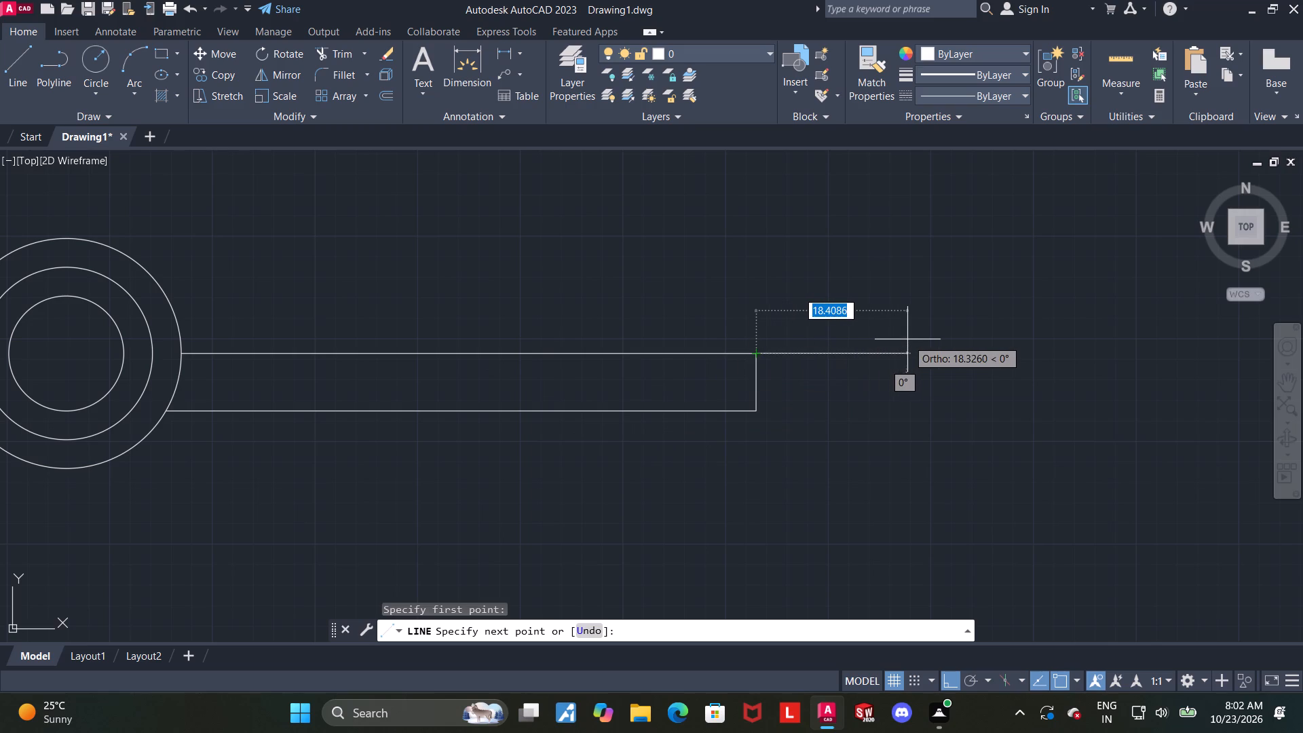
type("26")
key("Return")
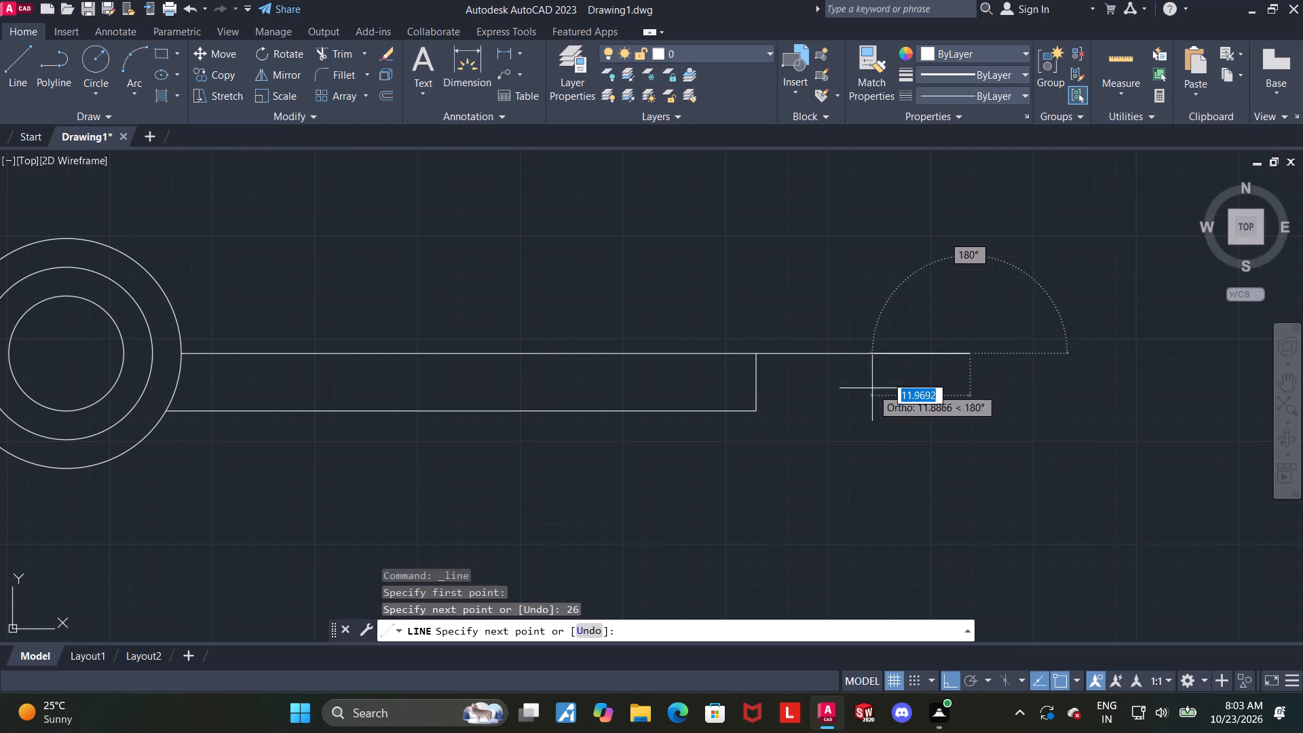
key("7")
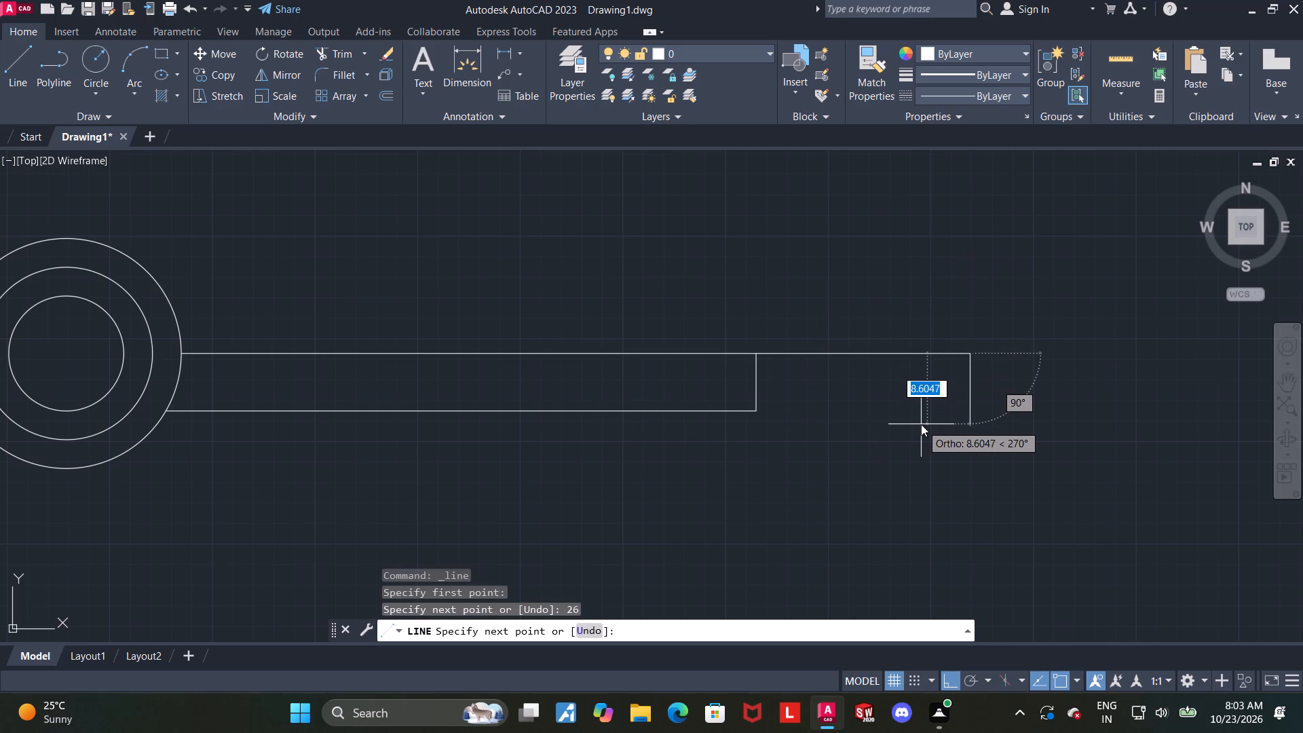
key("Return")
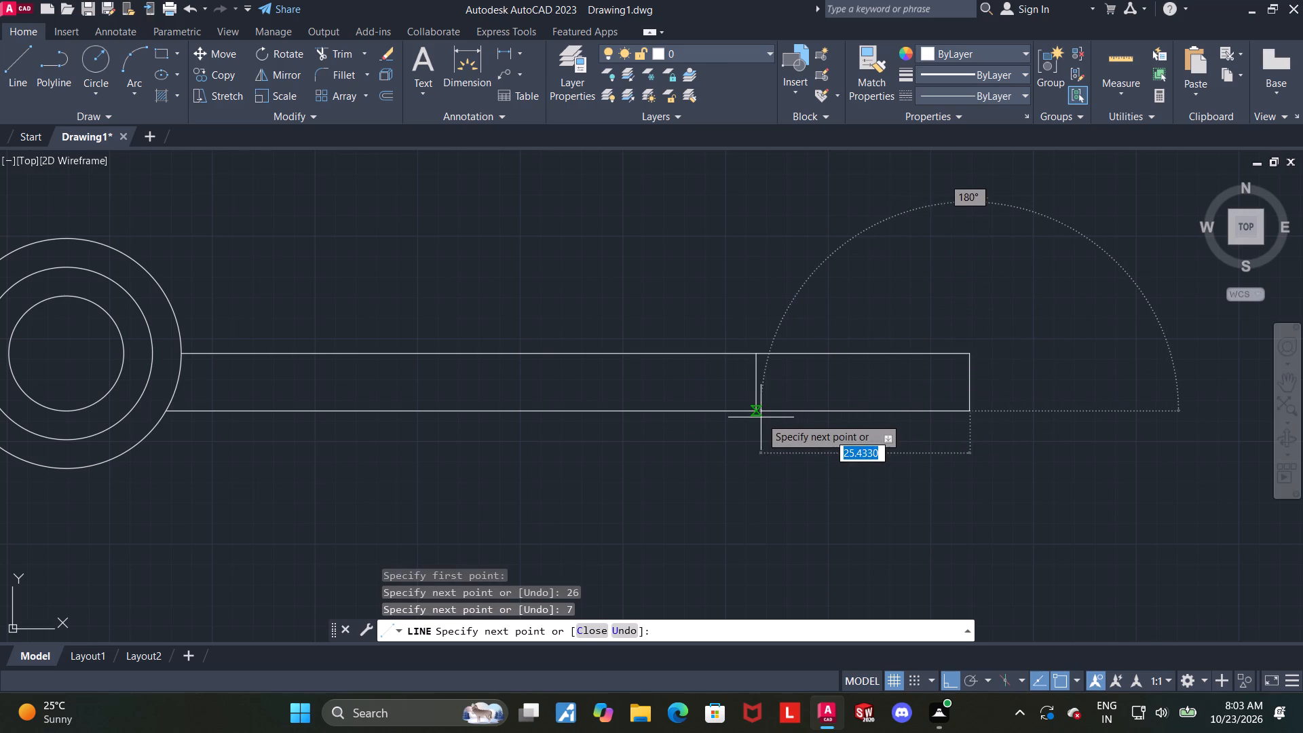
left_click(755, 412)
key("Escape")
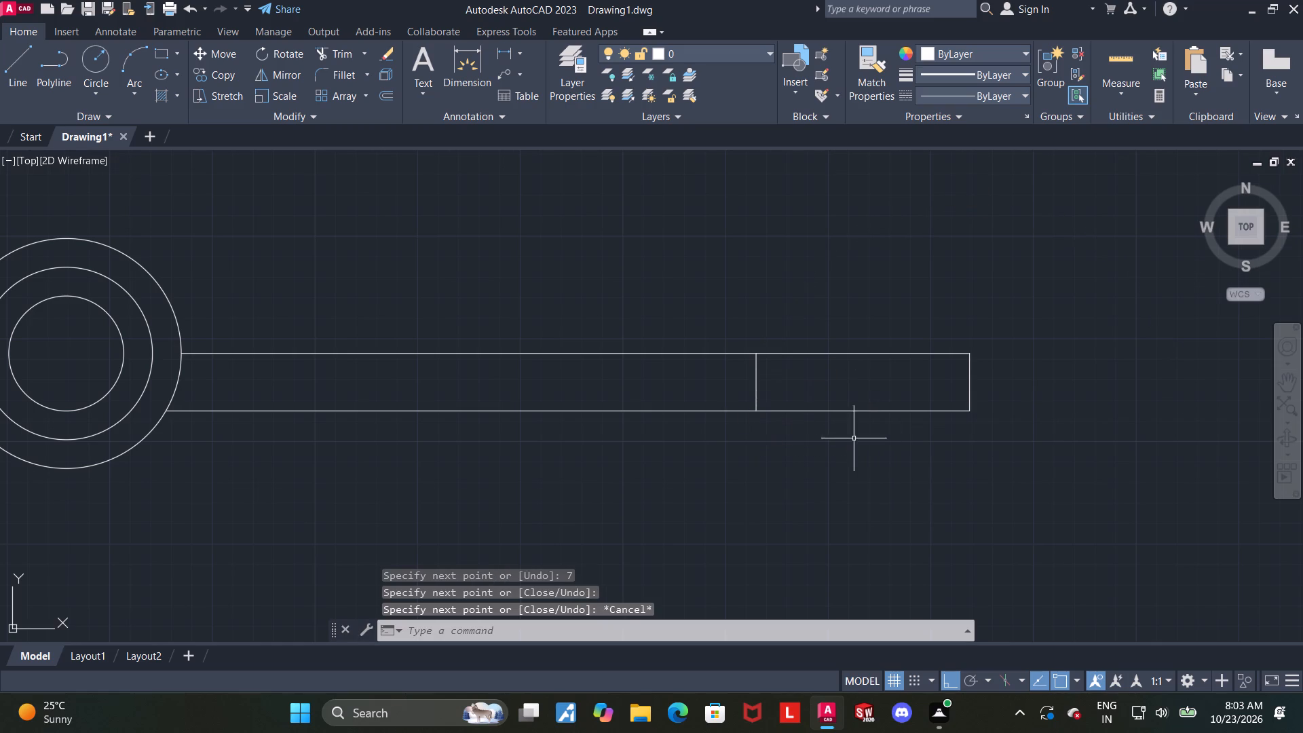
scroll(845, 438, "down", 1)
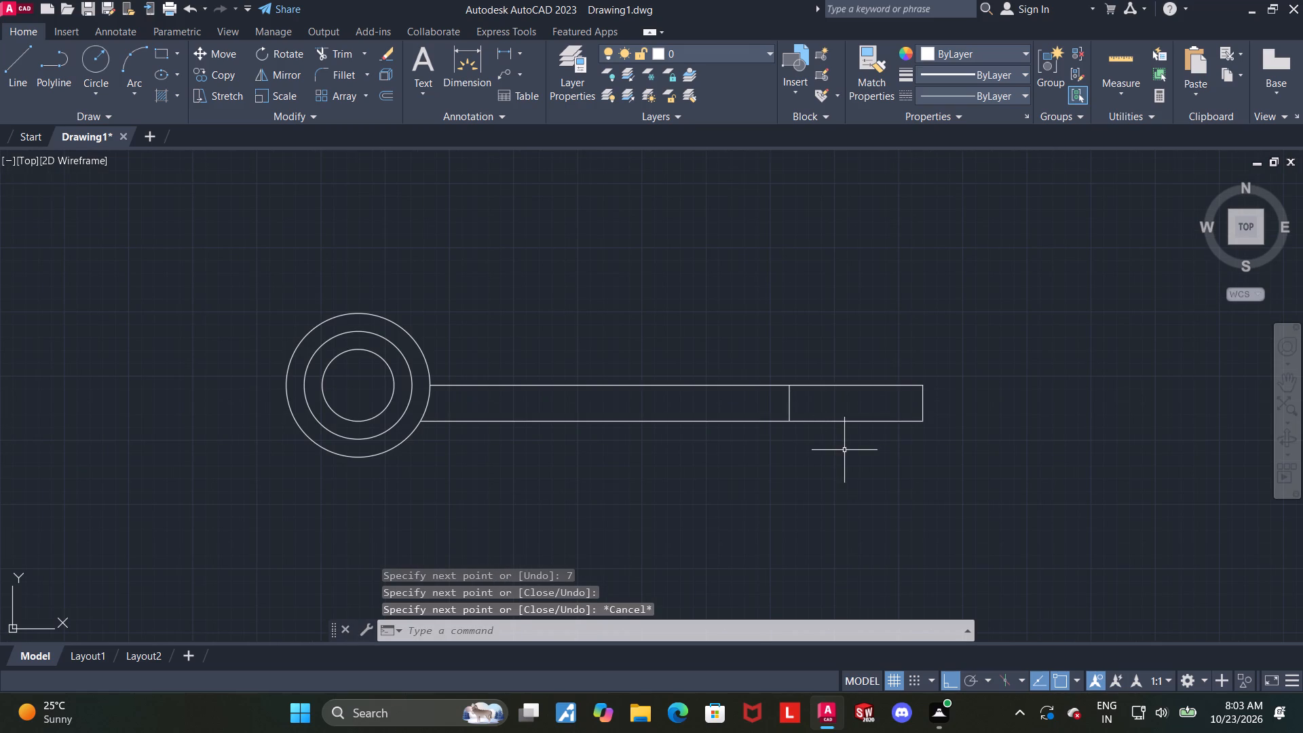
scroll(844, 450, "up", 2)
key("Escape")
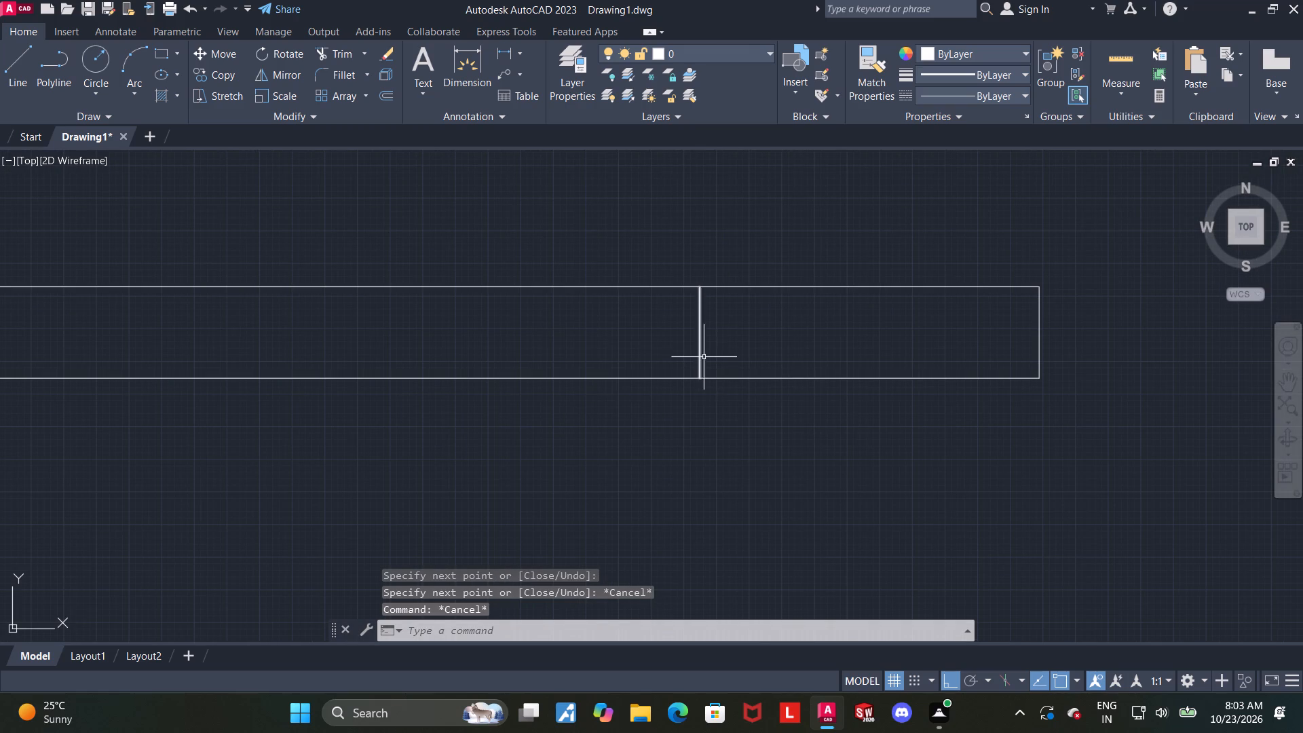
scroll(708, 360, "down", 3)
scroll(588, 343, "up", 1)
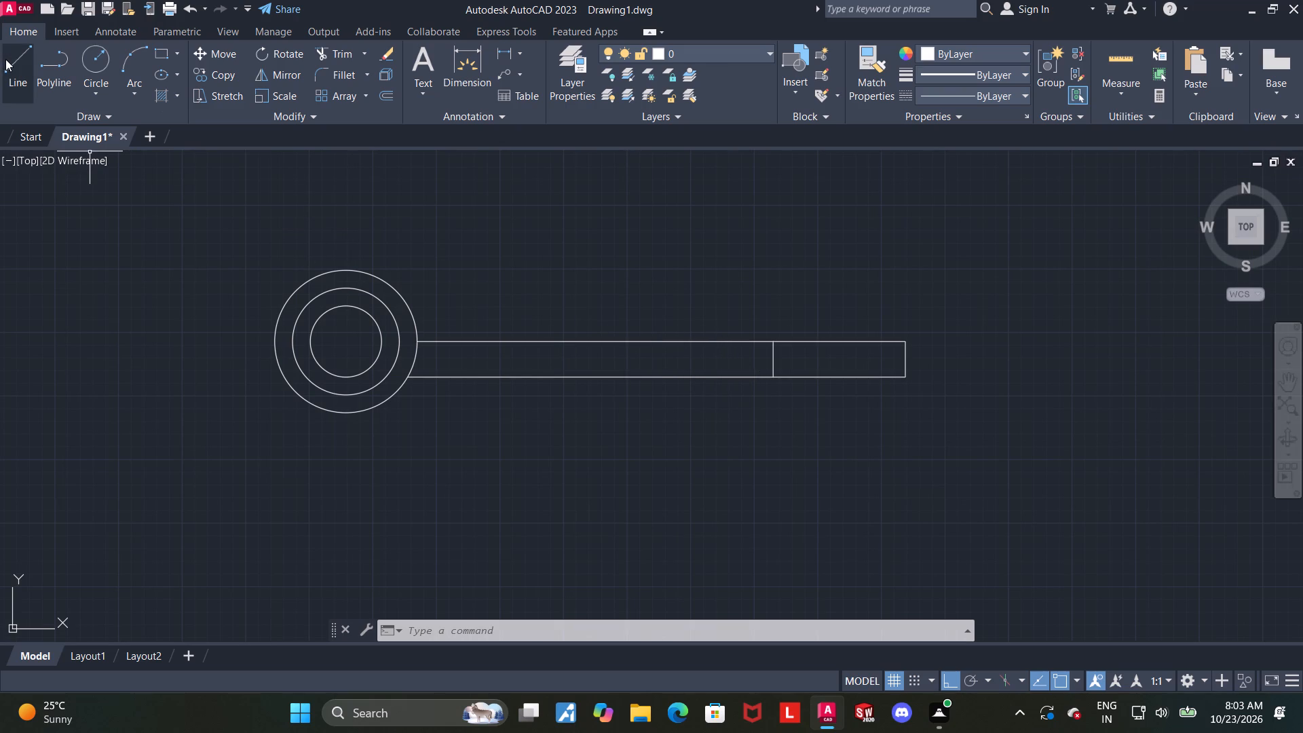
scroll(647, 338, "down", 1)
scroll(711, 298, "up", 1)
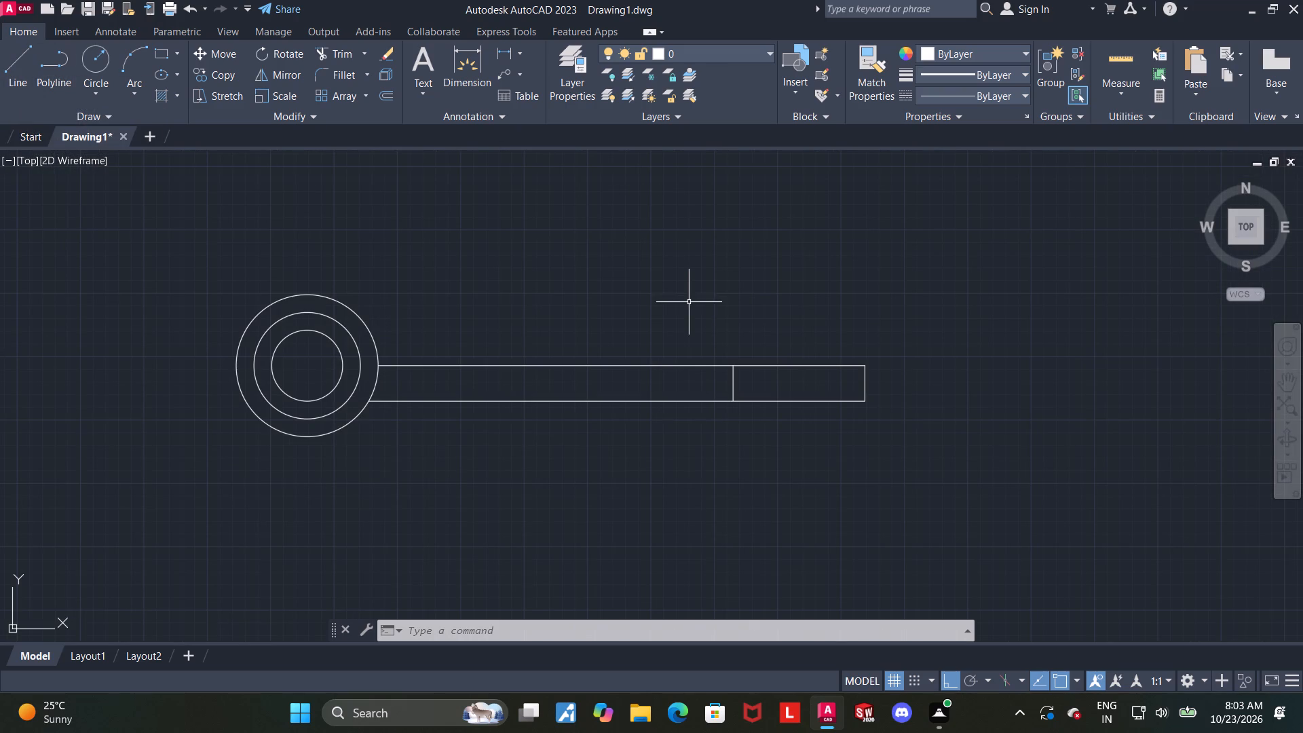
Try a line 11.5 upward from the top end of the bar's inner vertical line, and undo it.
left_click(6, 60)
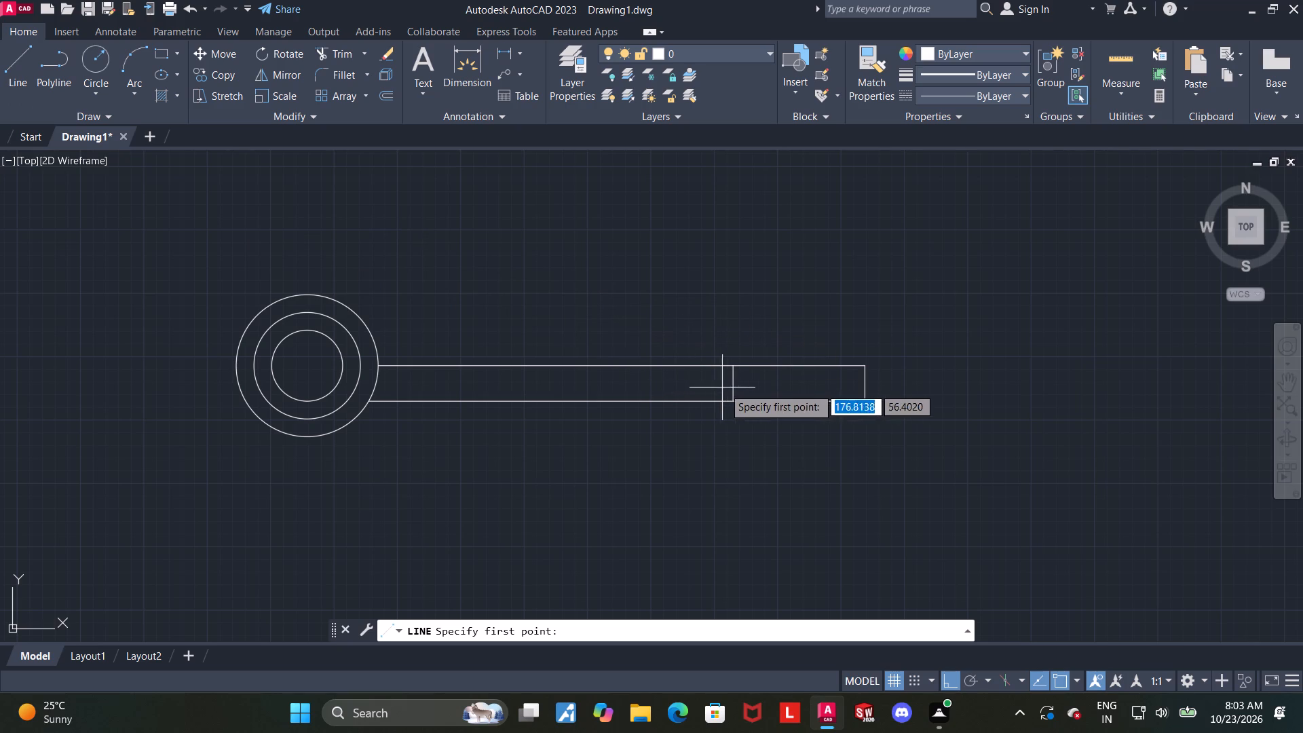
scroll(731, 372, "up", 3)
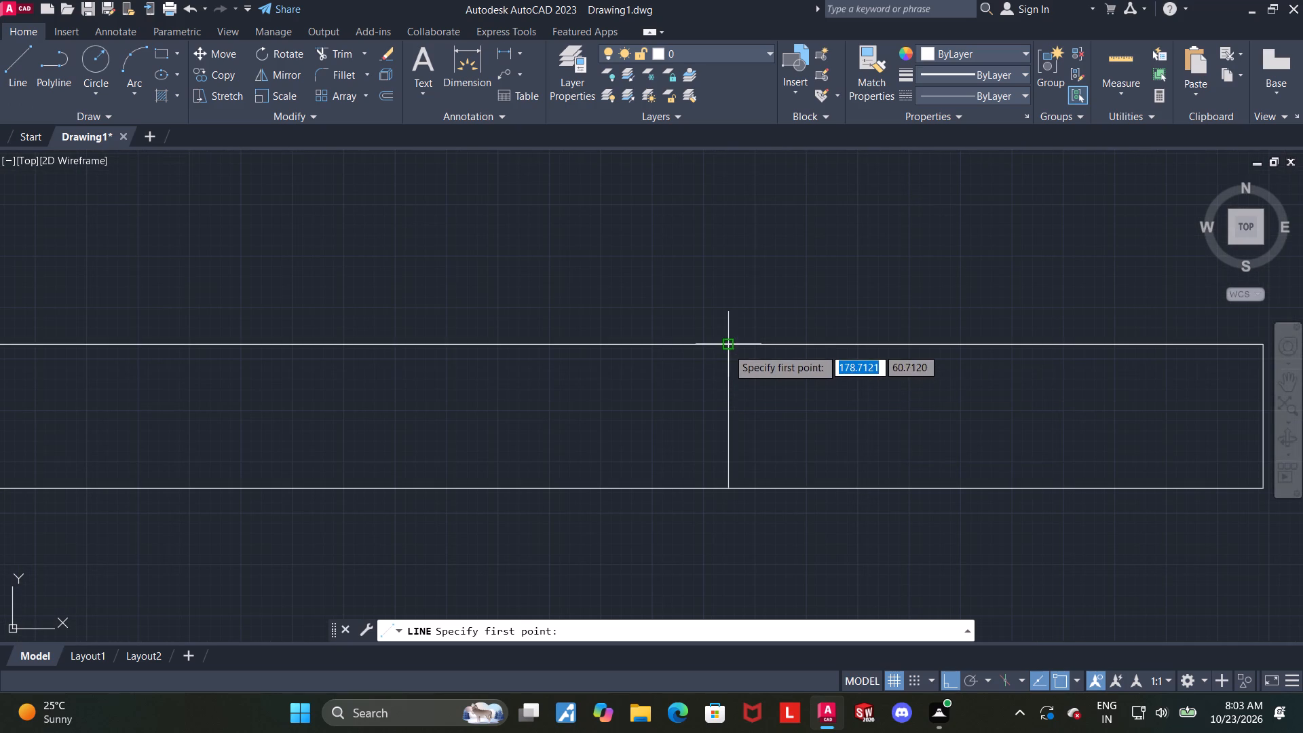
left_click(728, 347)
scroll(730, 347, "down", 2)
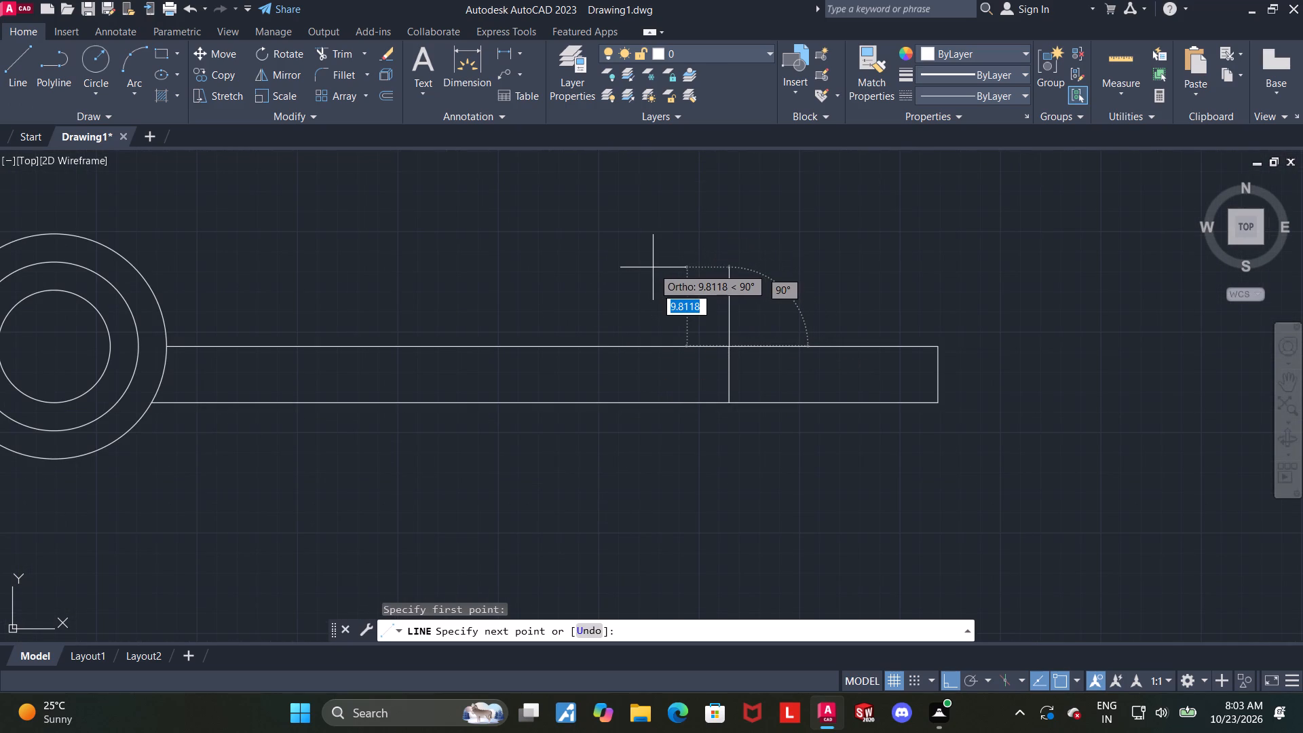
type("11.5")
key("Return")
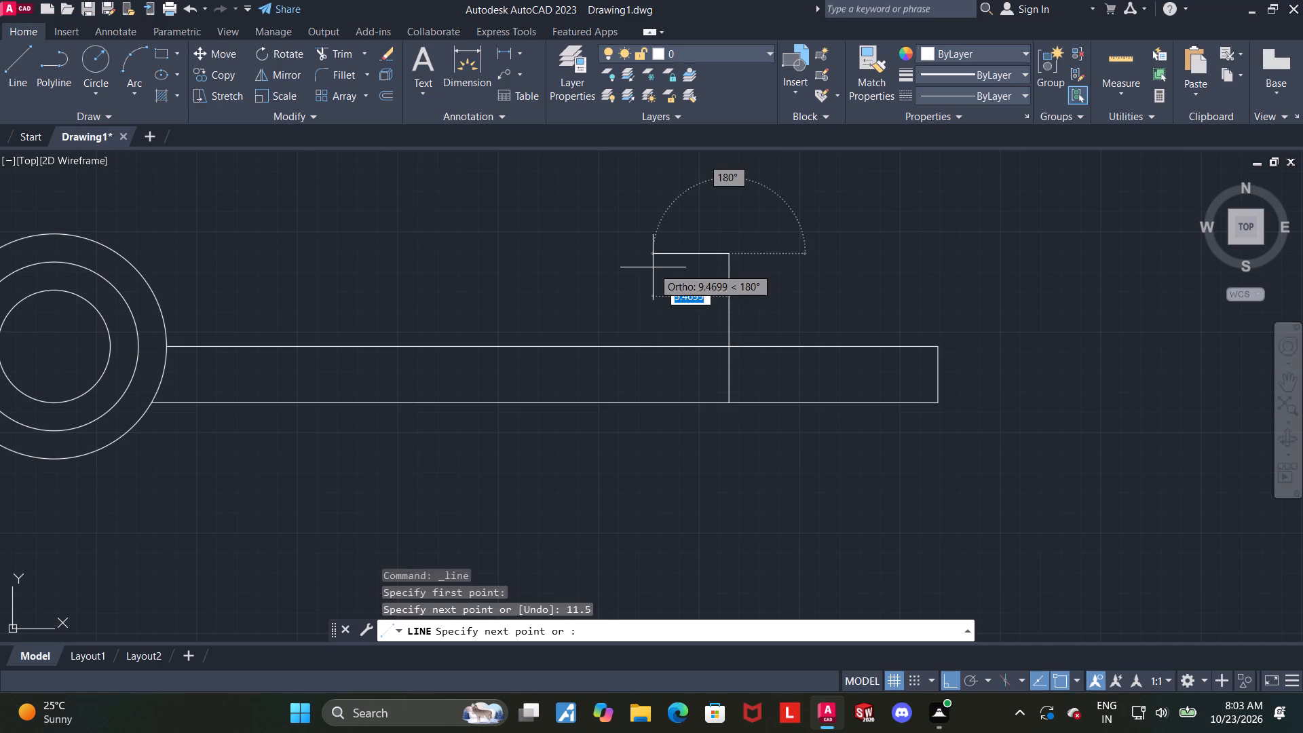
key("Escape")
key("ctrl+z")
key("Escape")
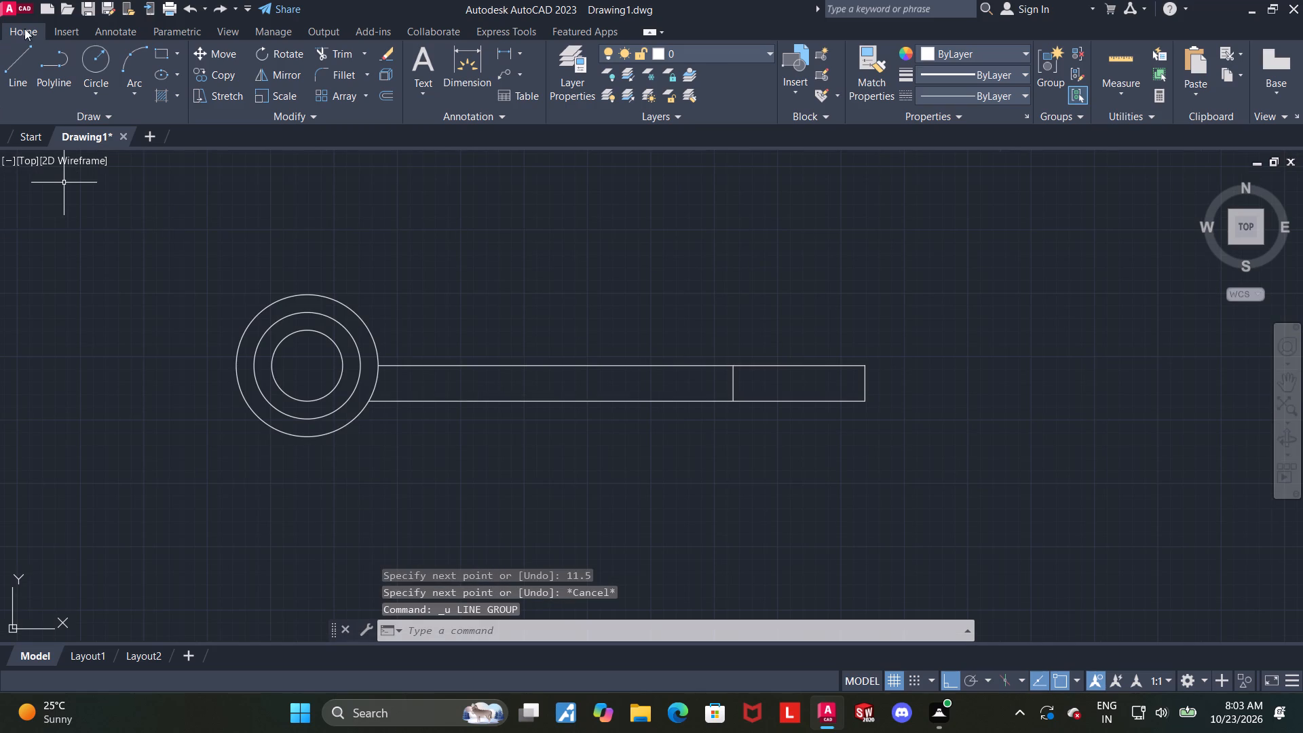
Draw connected lines from the inner vertical line's top end: 11.5 left, 4 up, 21 right, and down past the bar's upper edge.
left_click(38, 64)
key("Escape")
left_click(18, 60)
scroll(717, 367, "up", 3)
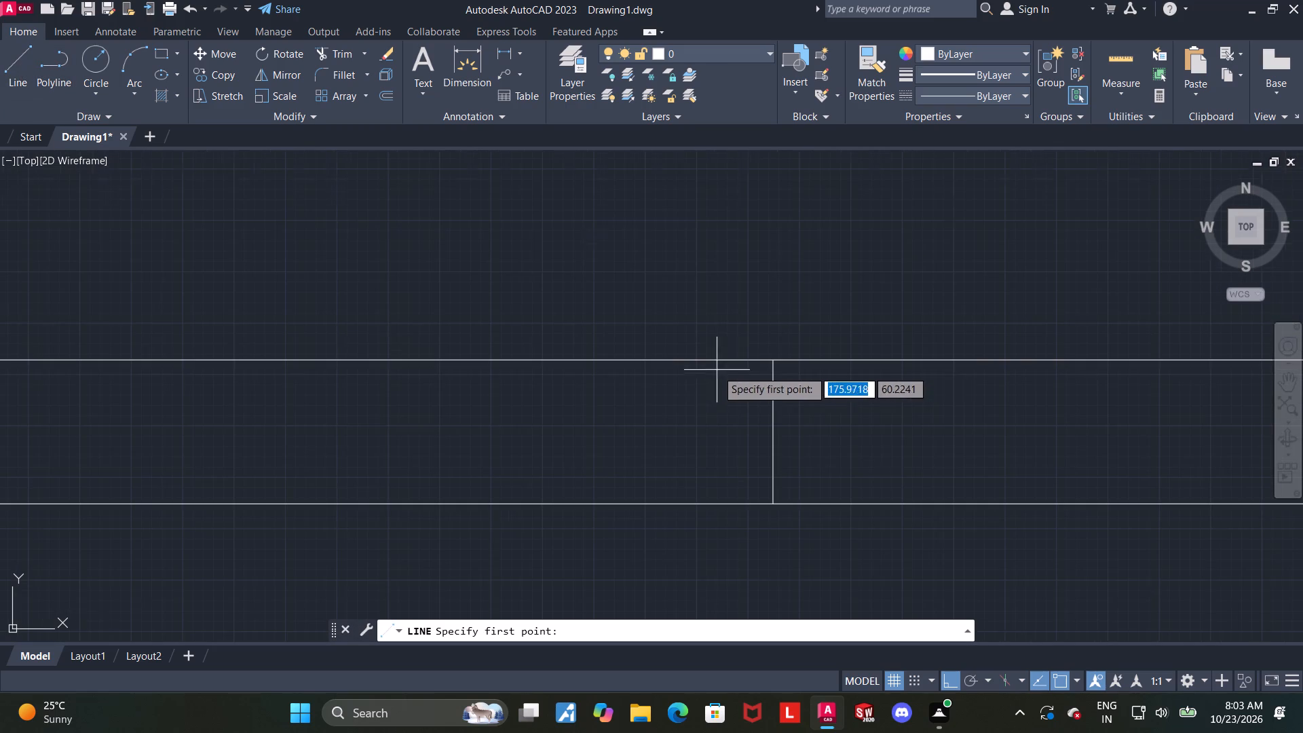
left_click(770, 358)
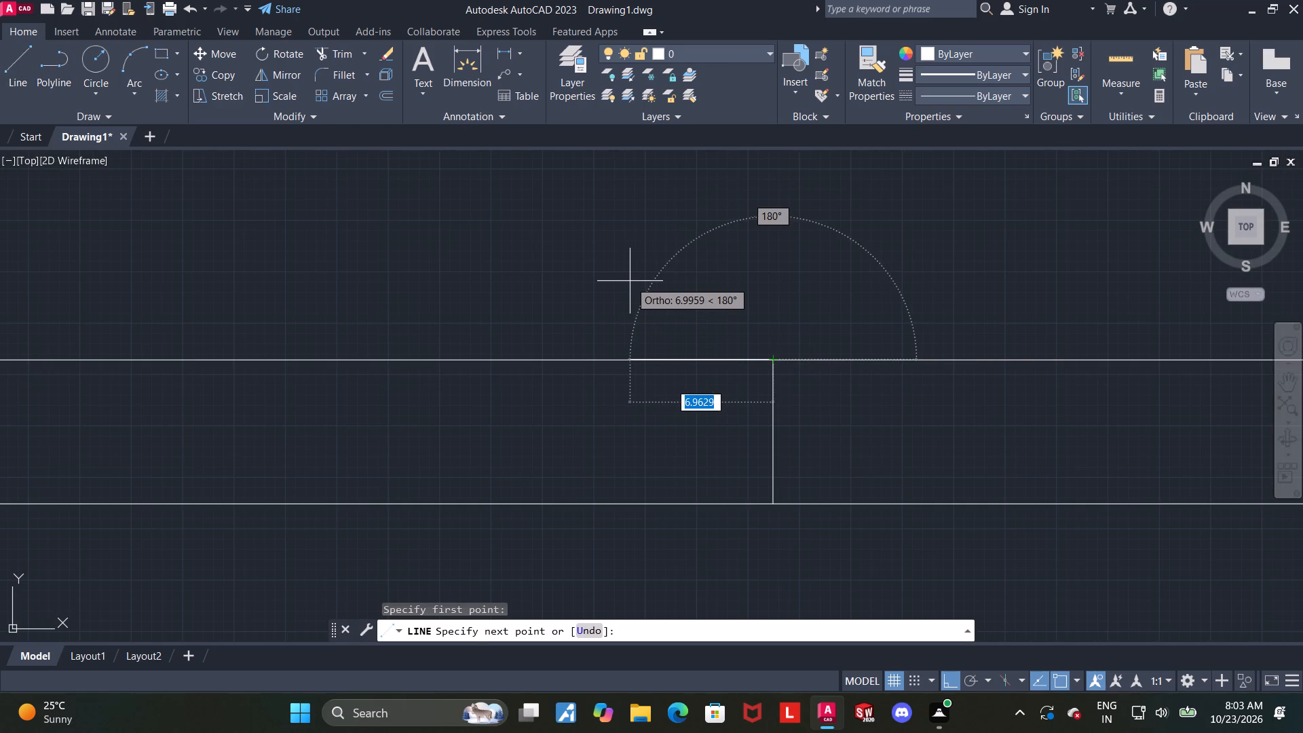
type("11.5")
key("Return")
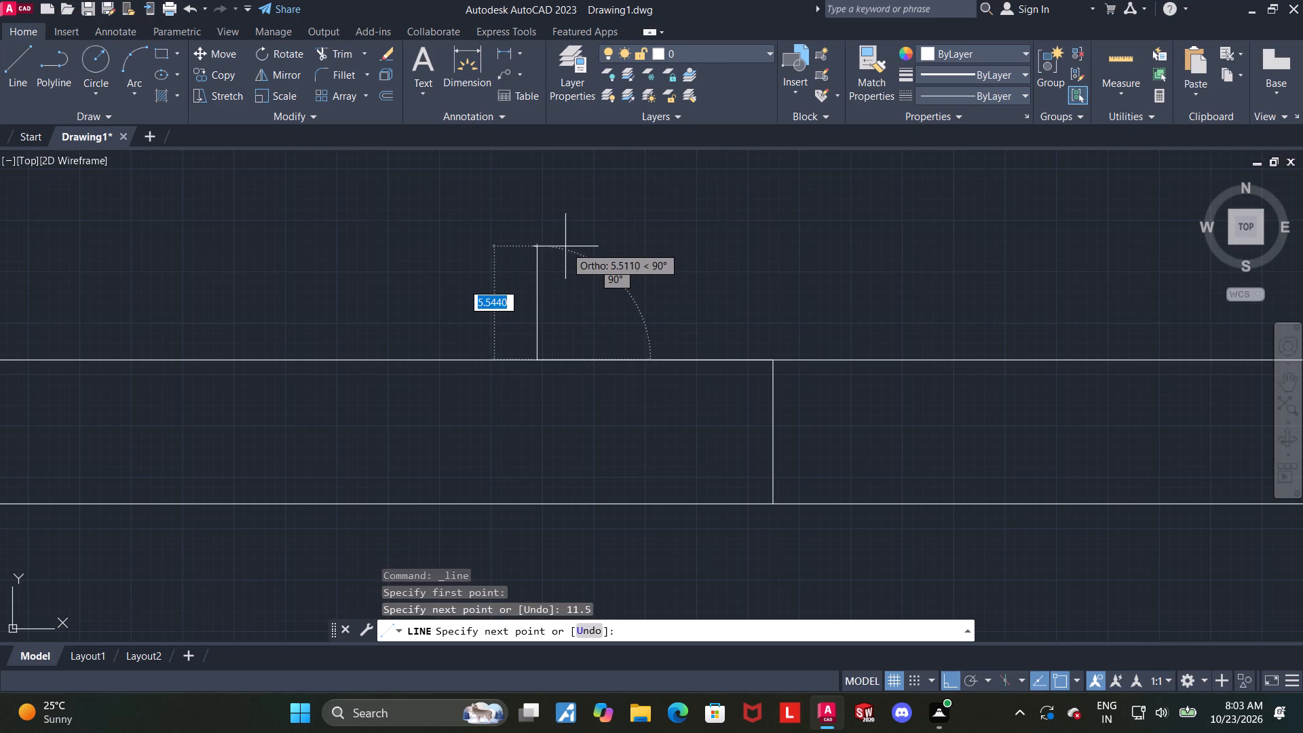
key("4")
key("Return")
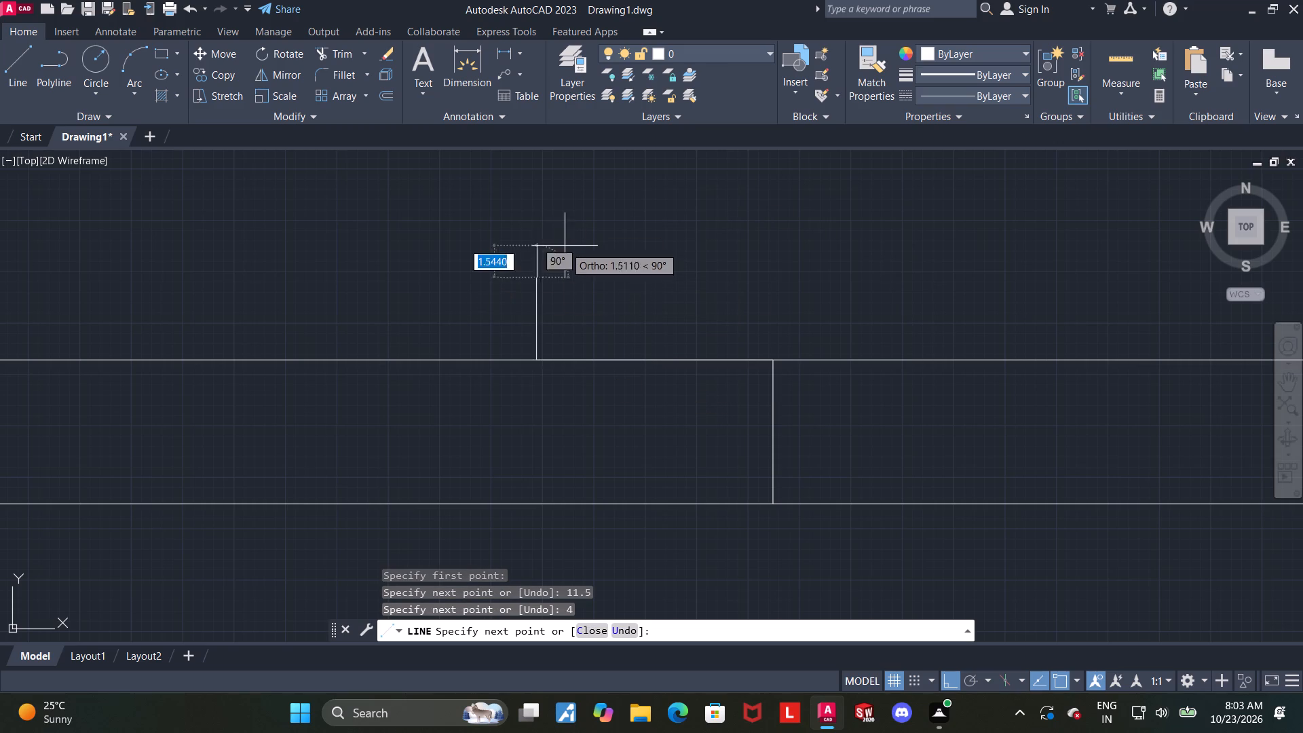
type("21")
key("Return")
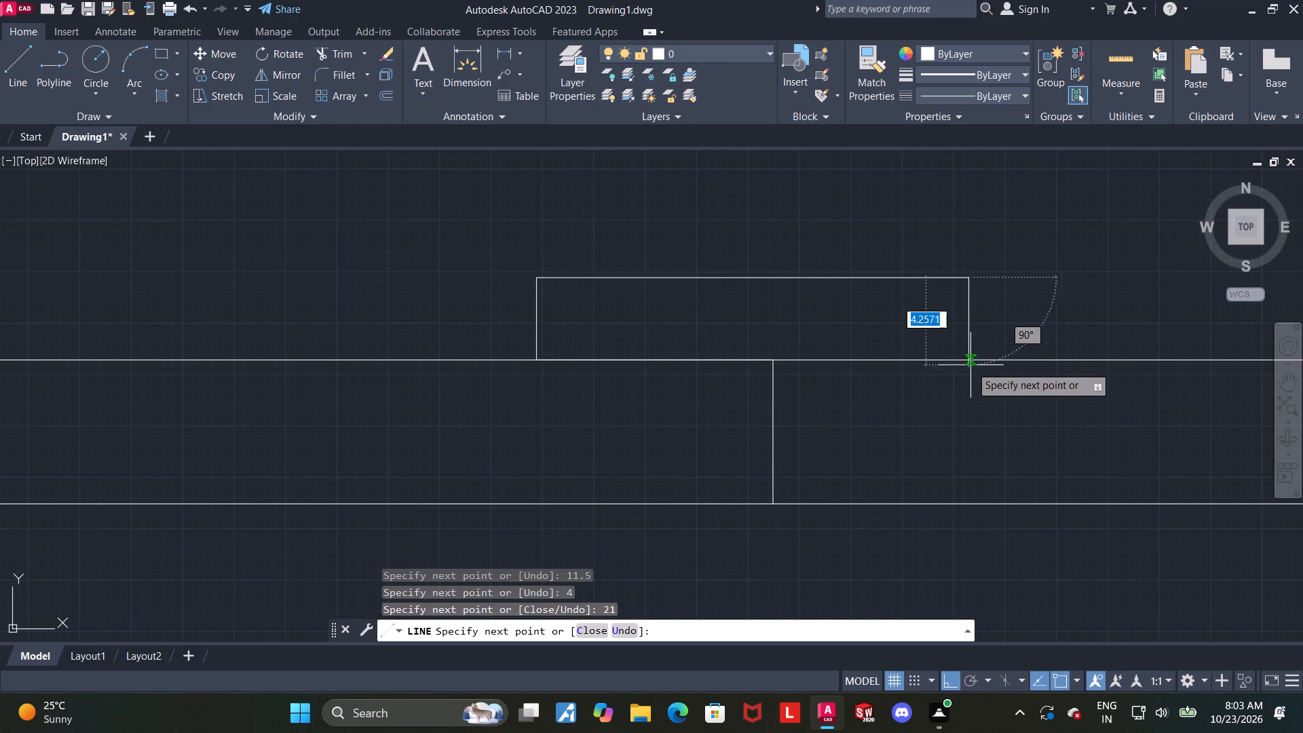
left_click(967, 403)
key("Escape")
Trim the raised block's right side at the bar's upper edge and erase the 11.5 helper line along that edge.
left_click(341, 54)
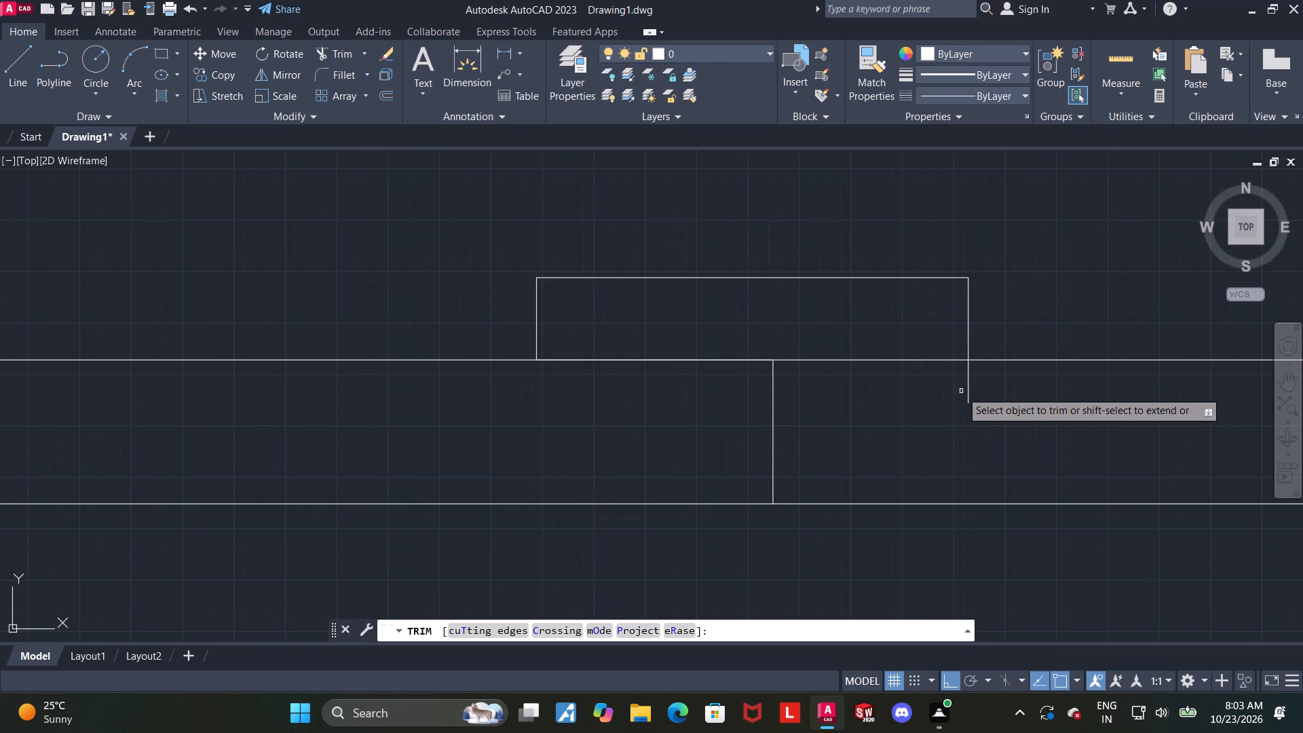
left_click(968, 387)
key("Escape")
left_click(709, 359)
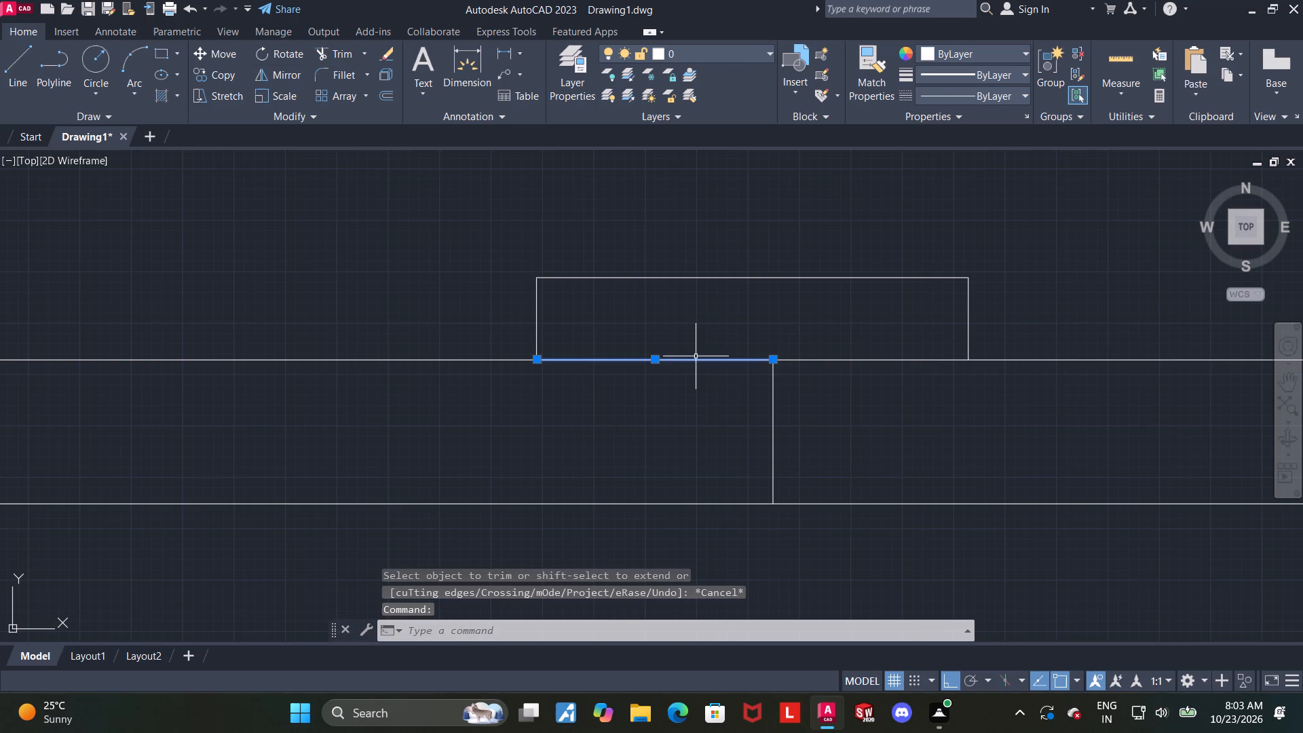
key("Delete")
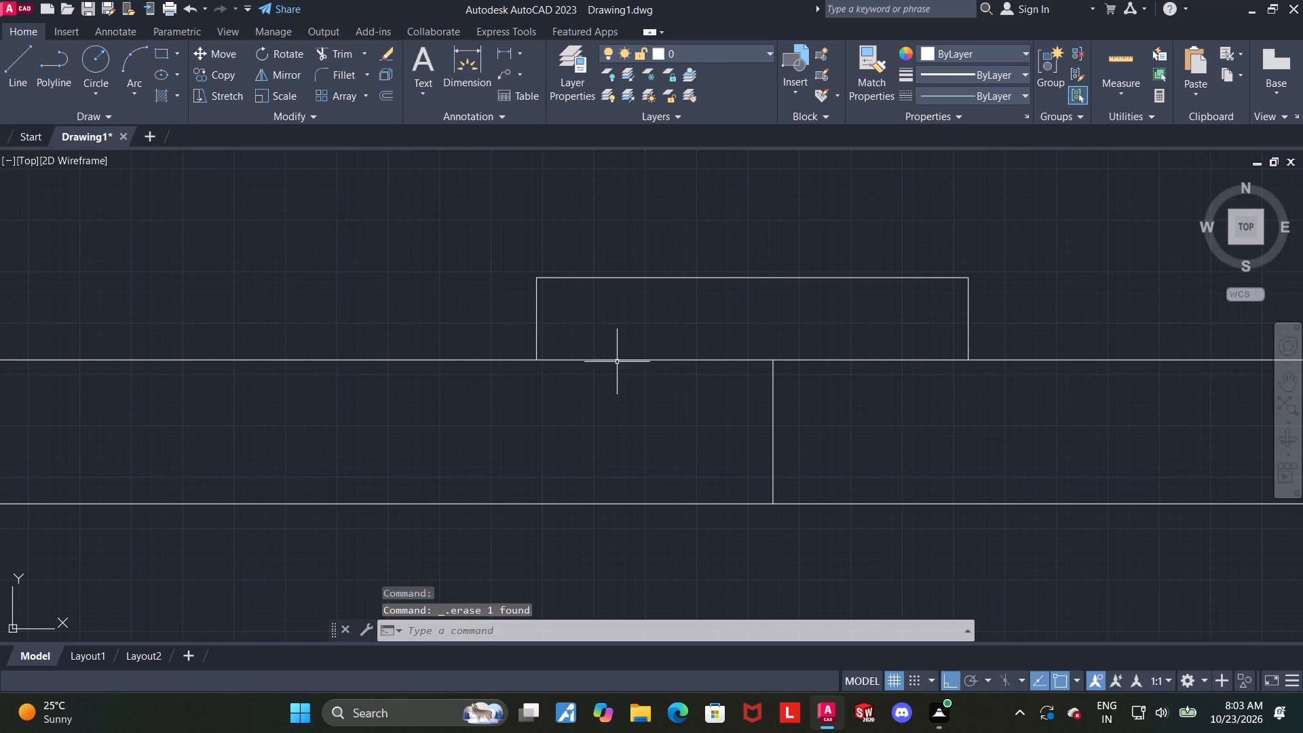
Draw a vertical line across the bar, offset 5 left of the inner vertical line, and trim it at the bar's upper edge.
left_click(12, 74)
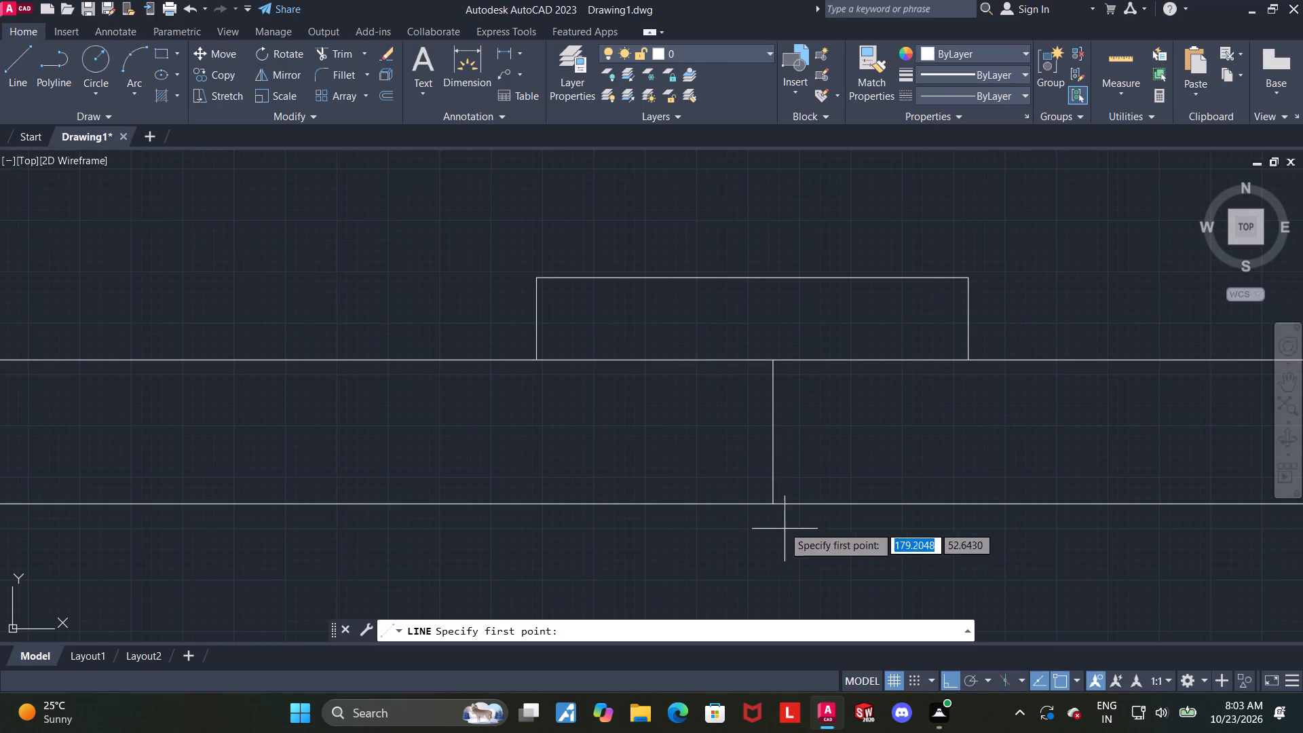
left_click(772, 504)
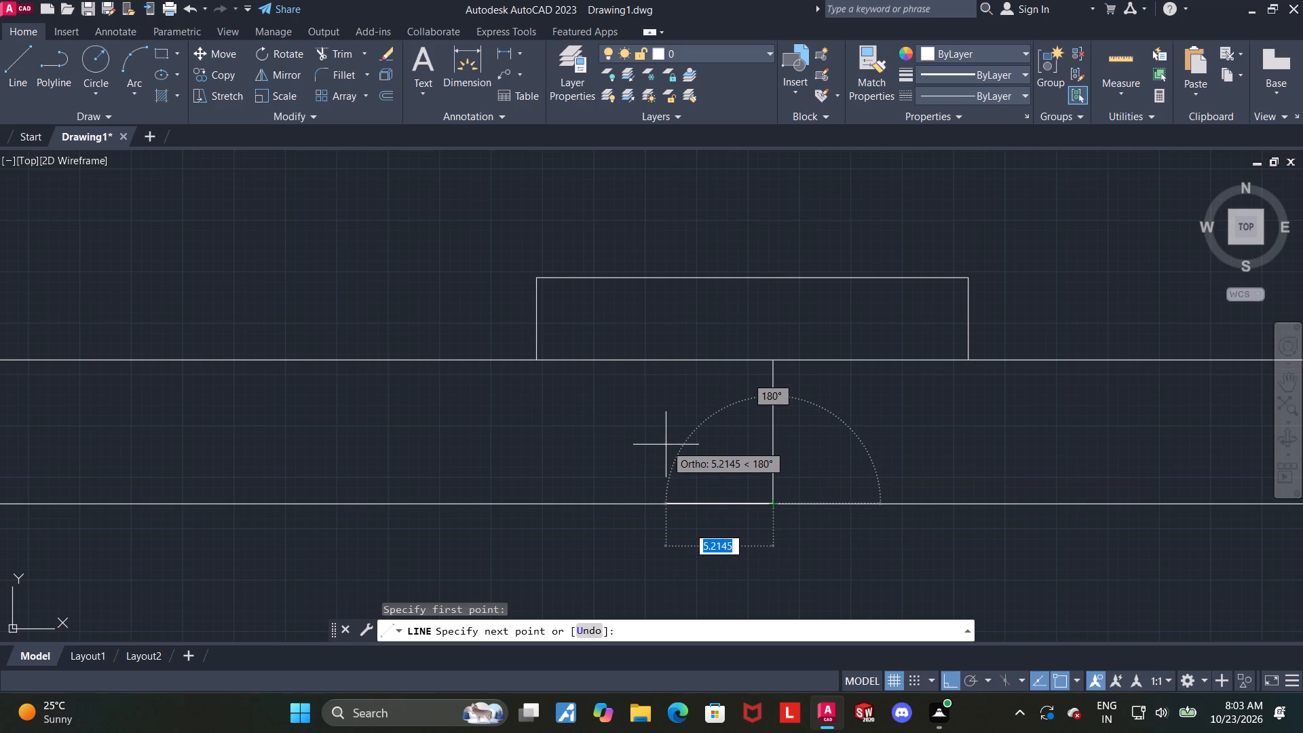
key("5")
key("Return")
left_click(683, 333)
key("Escape")
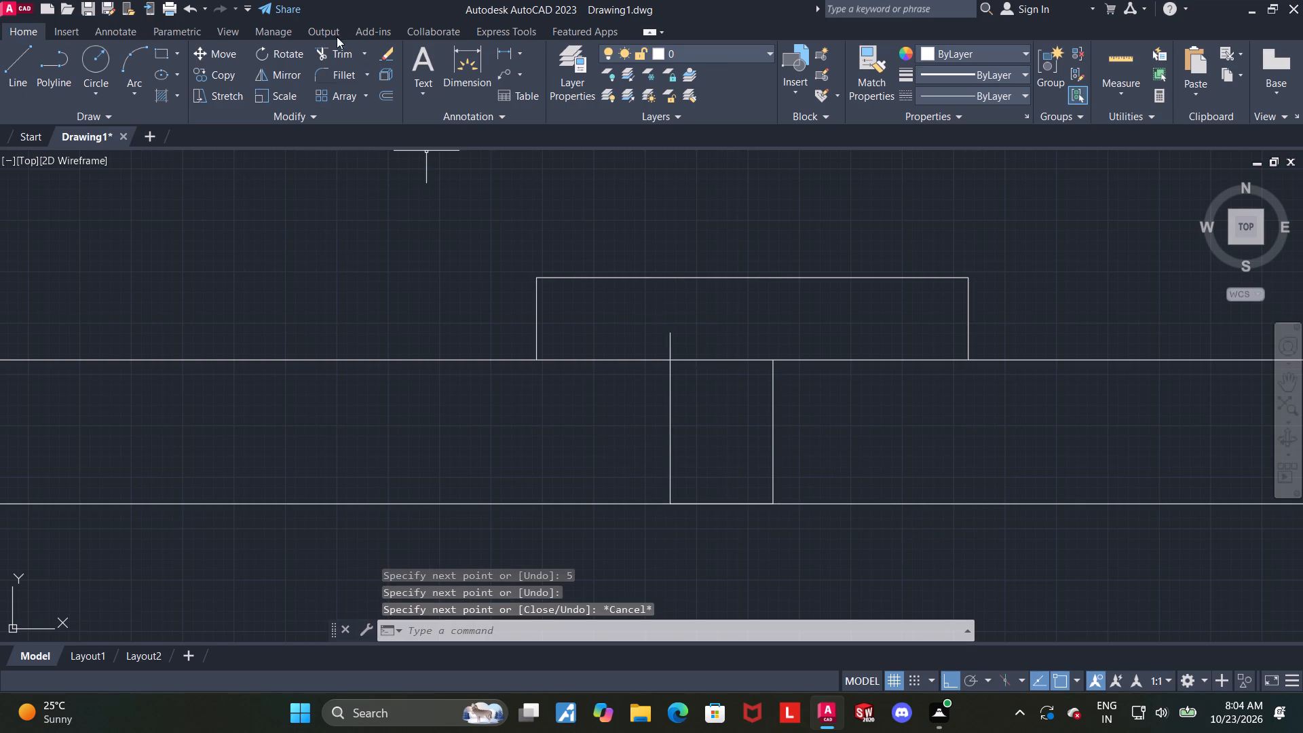
left_click(337, 54)
left_click(671, 345)
key("Escape")
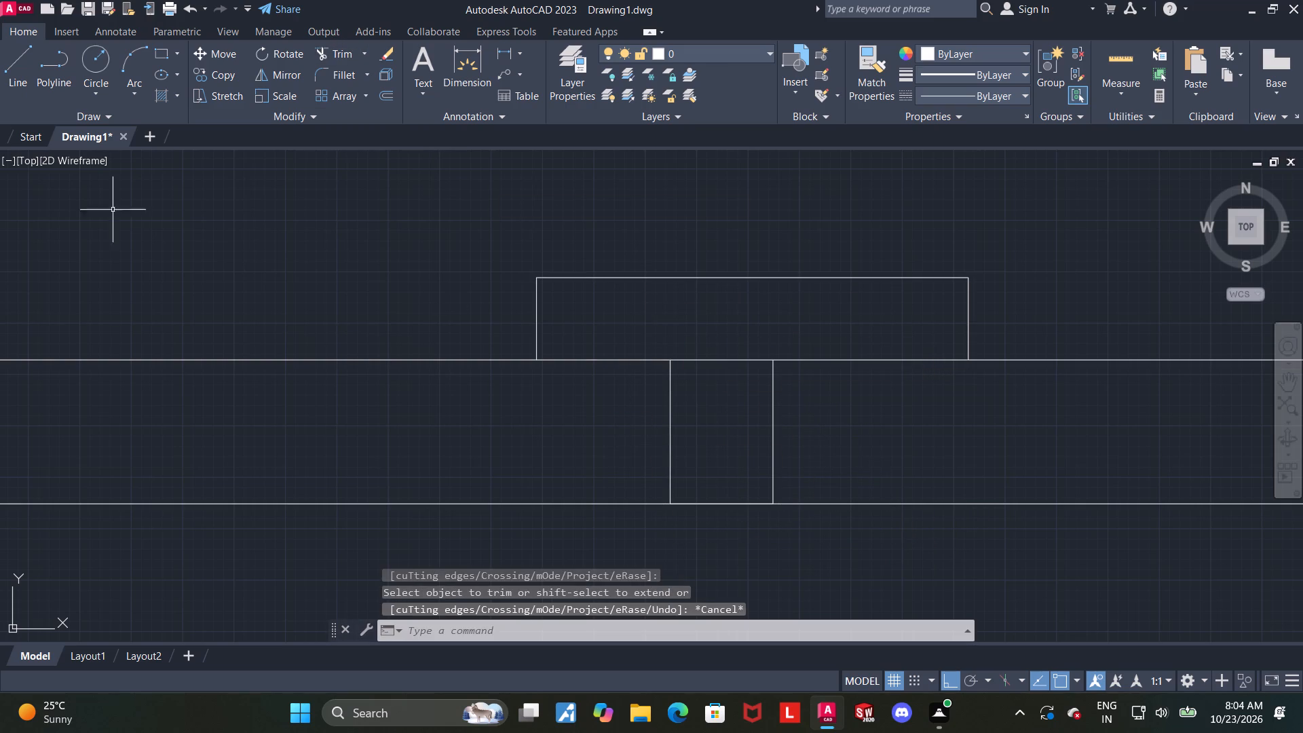
Draw a vertical line across the bar, offset 5 right of the inner vertical line, and trim it at the bar's upper edge.
left_click(7, 67)
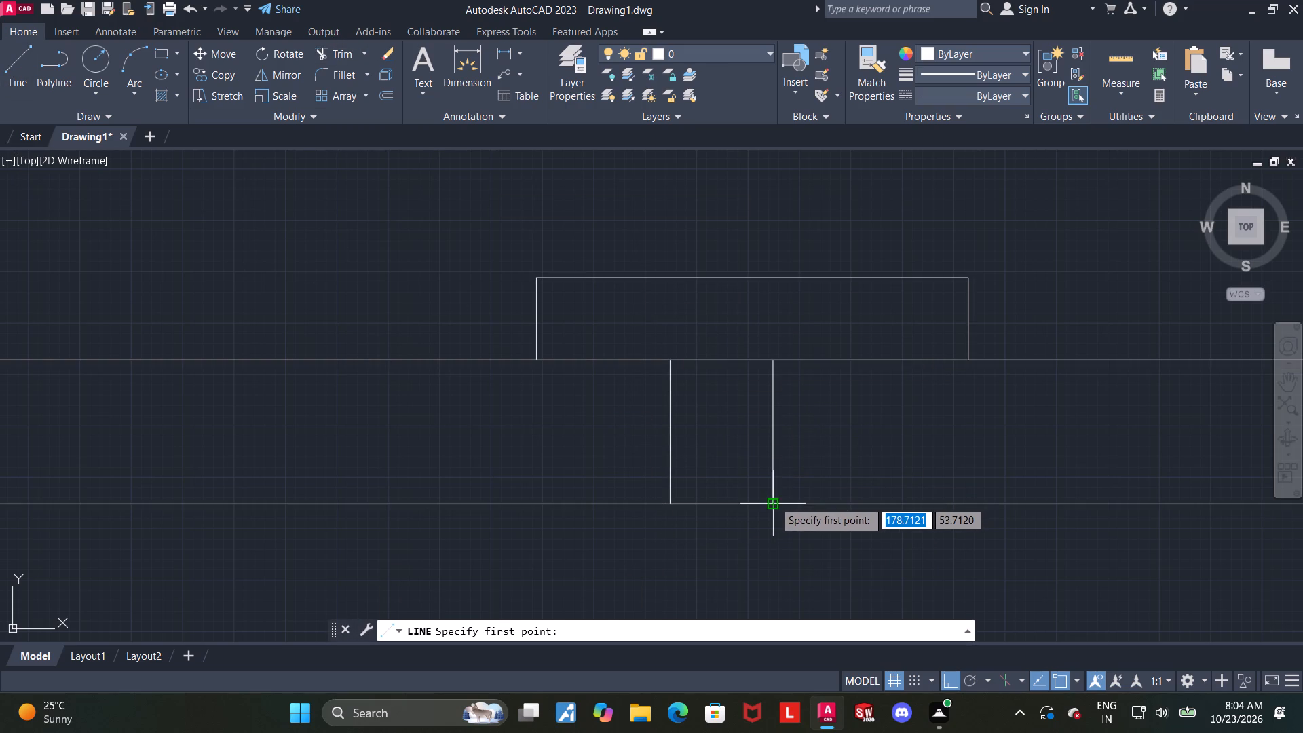
left_click(773, 502)
key("5")
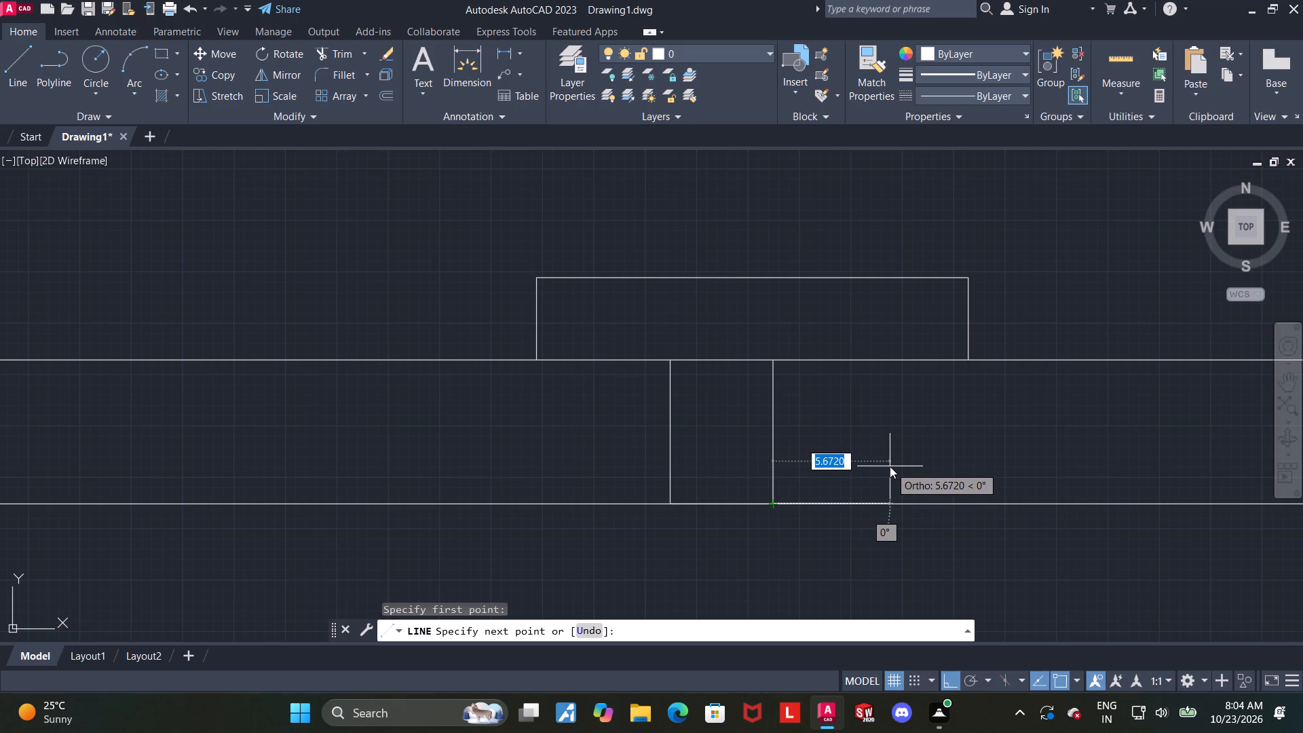
key("Return")
left_click(877, 307)
key("Escape")
left_click(336, 54)
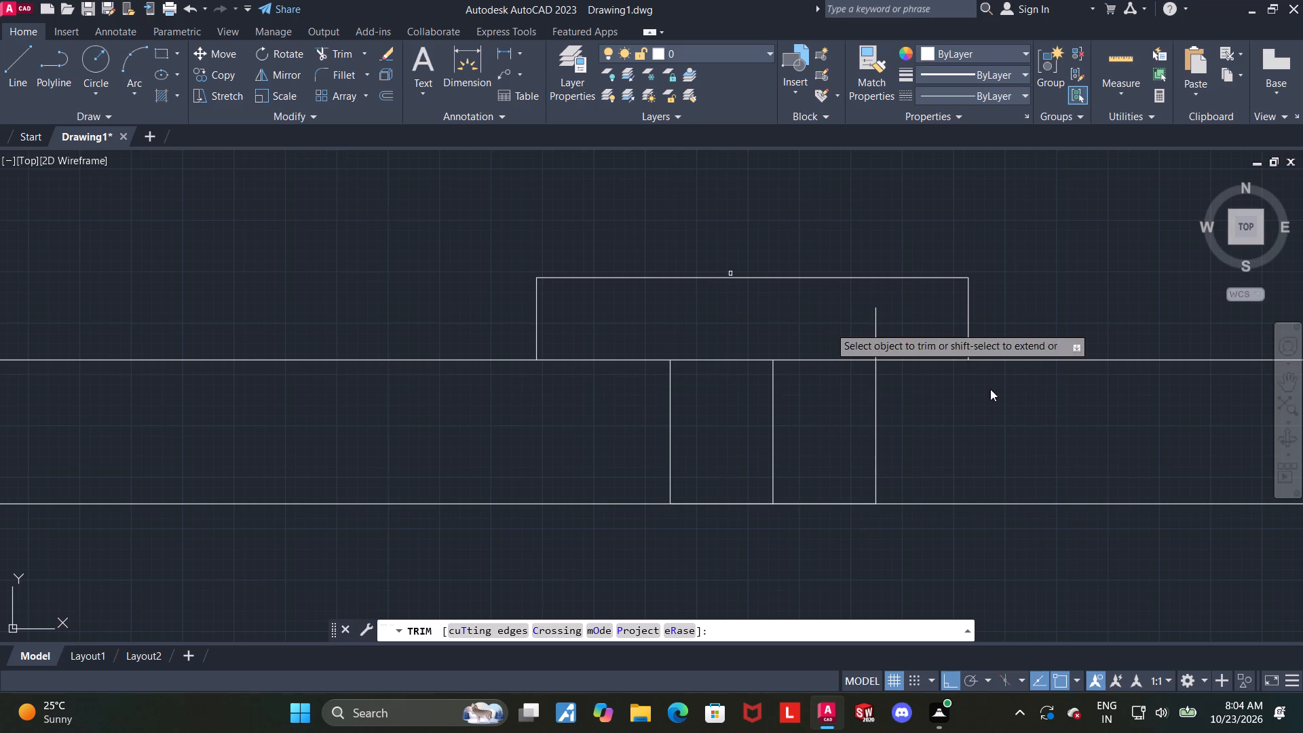
left_click(876, 316)
key("Escape")
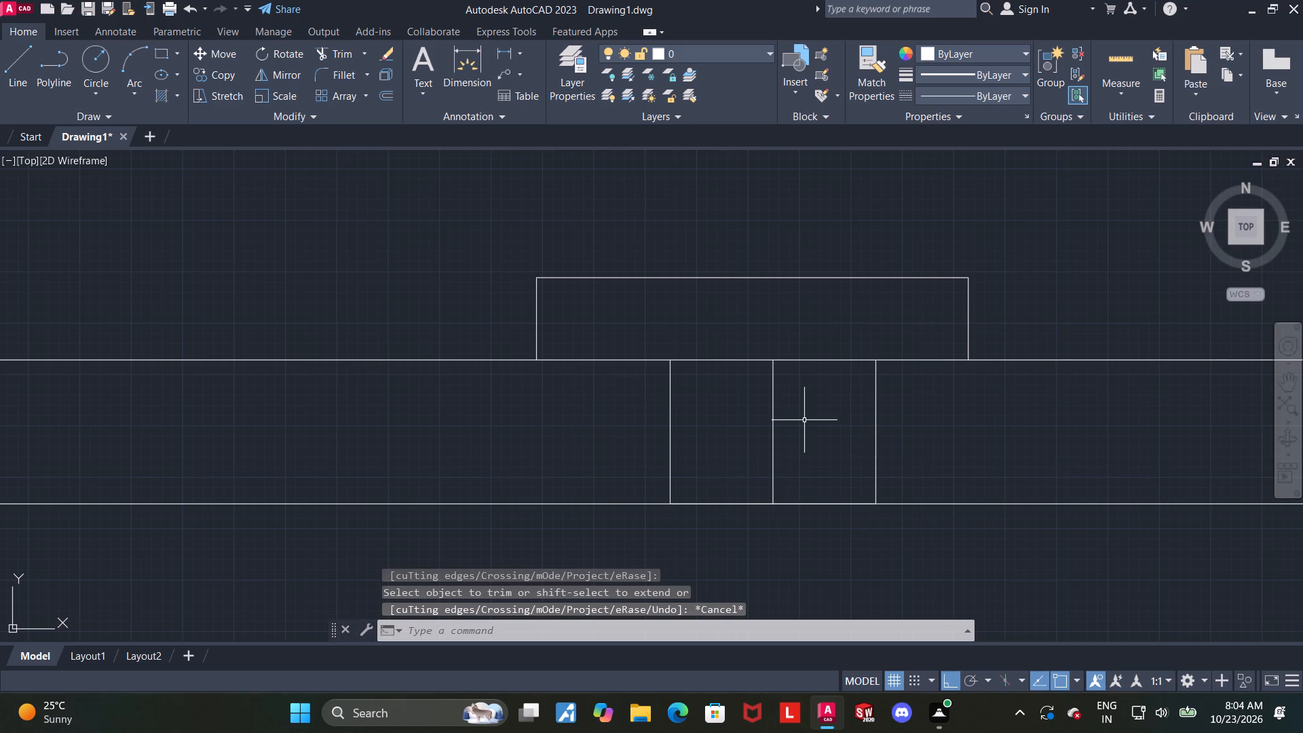
Load the ACAD_ISO04W100 long-dash dot linetype into the drawing.
left_click(774, 422)
left_click(971, 95)
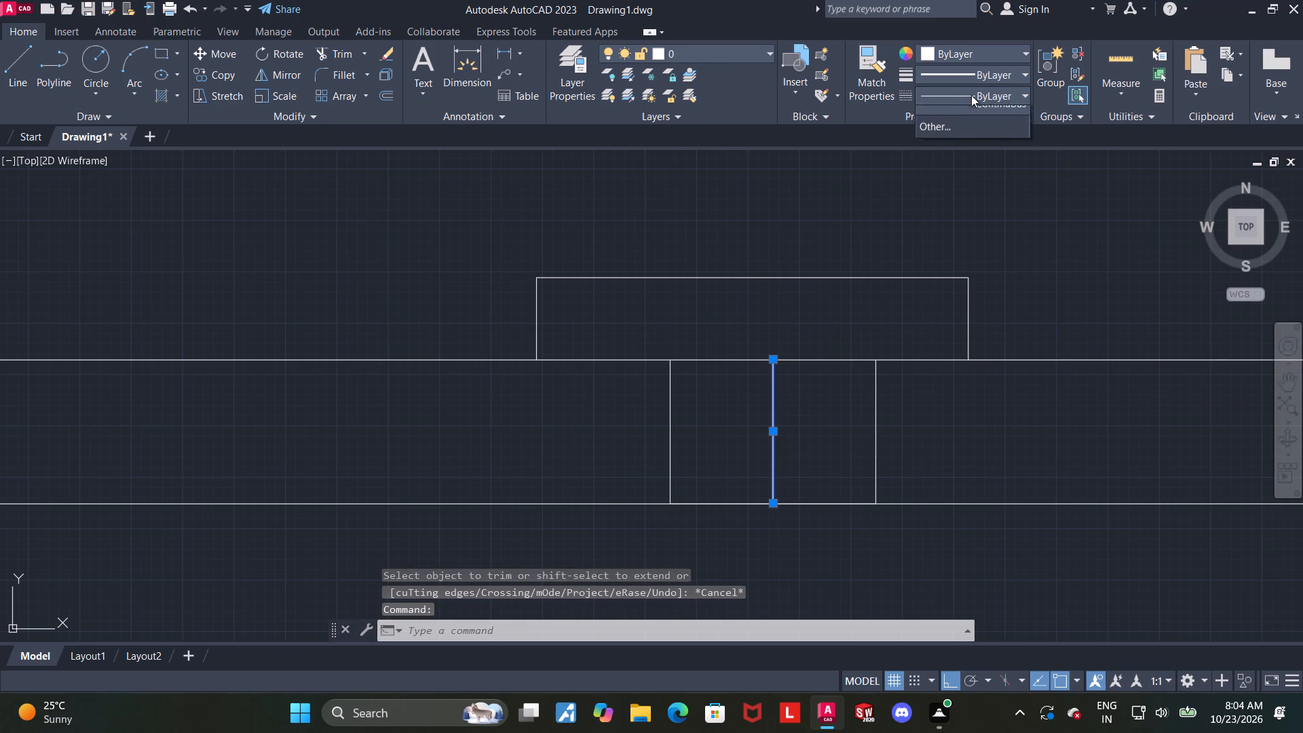
left_click(973, 168)
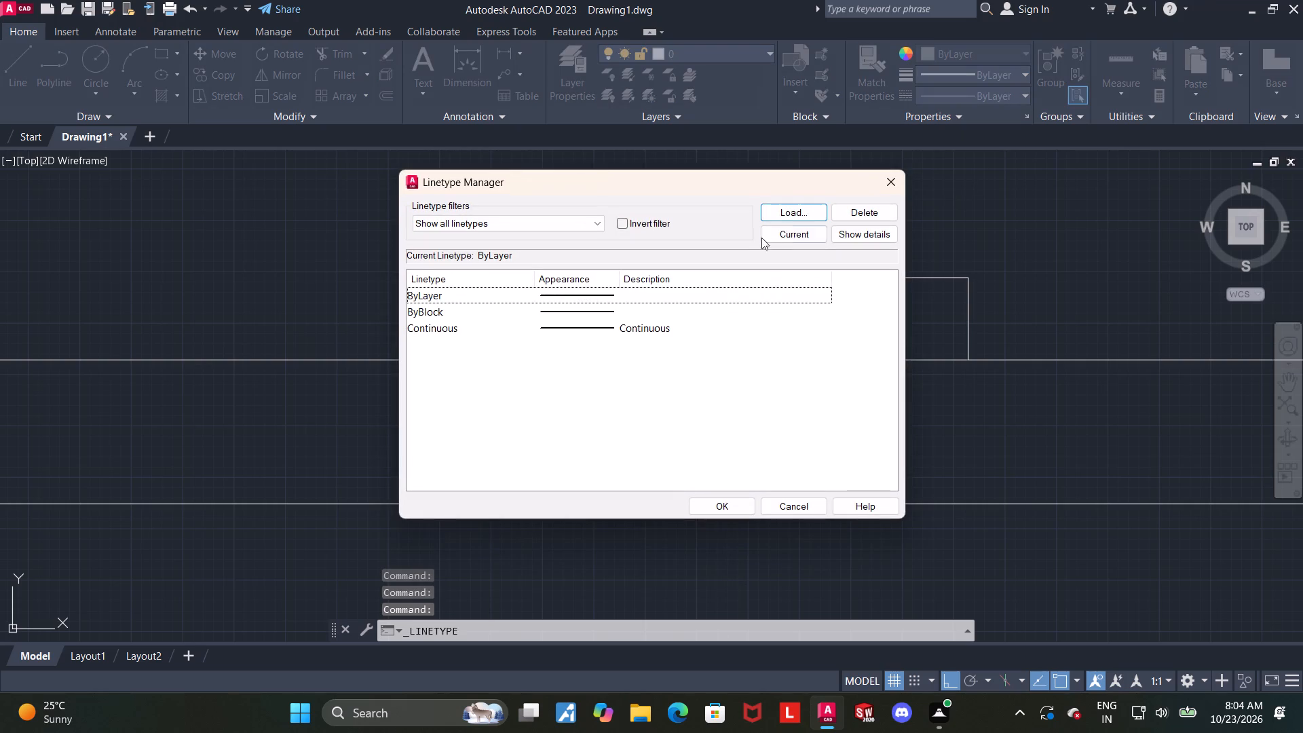
left_click(793, 212)
double_click(713, 354)
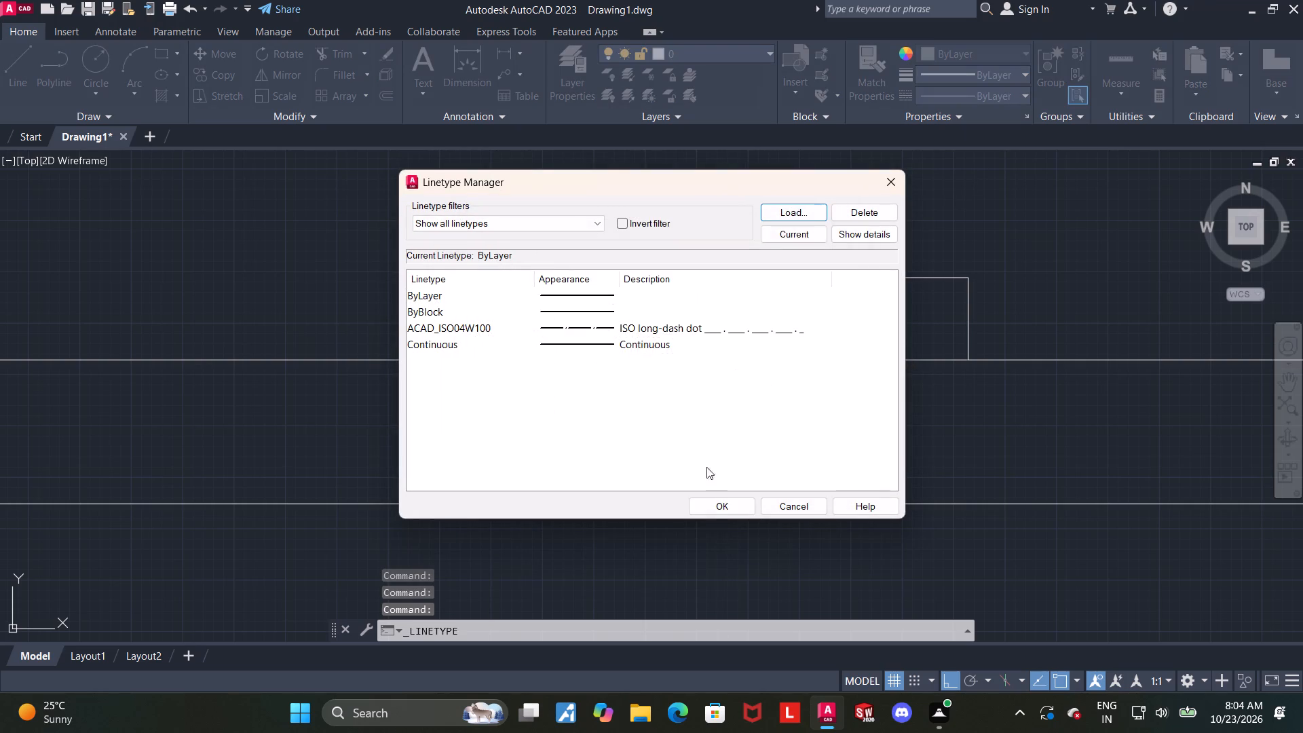
left_click(714, 503)
Set the hole's centre line to the ACAD_ISO04W100 linetype and cyan colour.
left_click(814, 431)
left_click(773, 415)
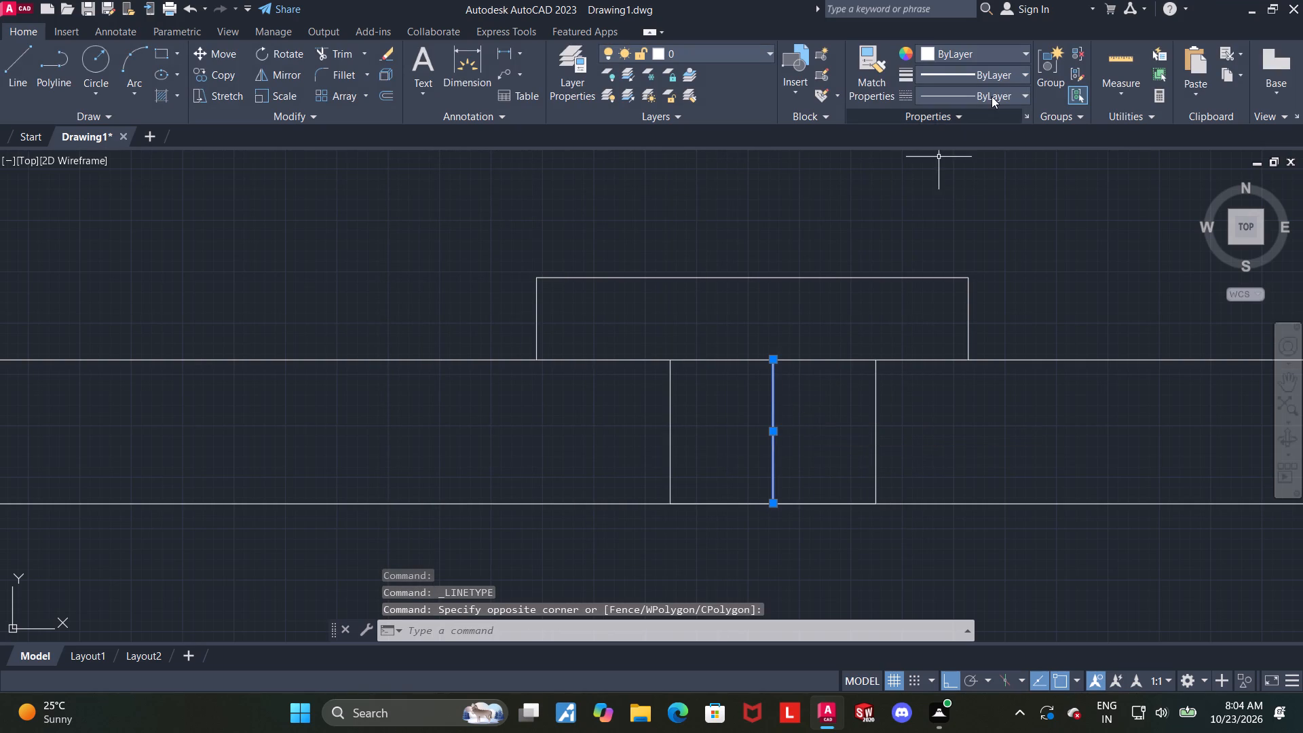
left_click(993, 96)
left_click(981, 144)
left_click(981, 94)
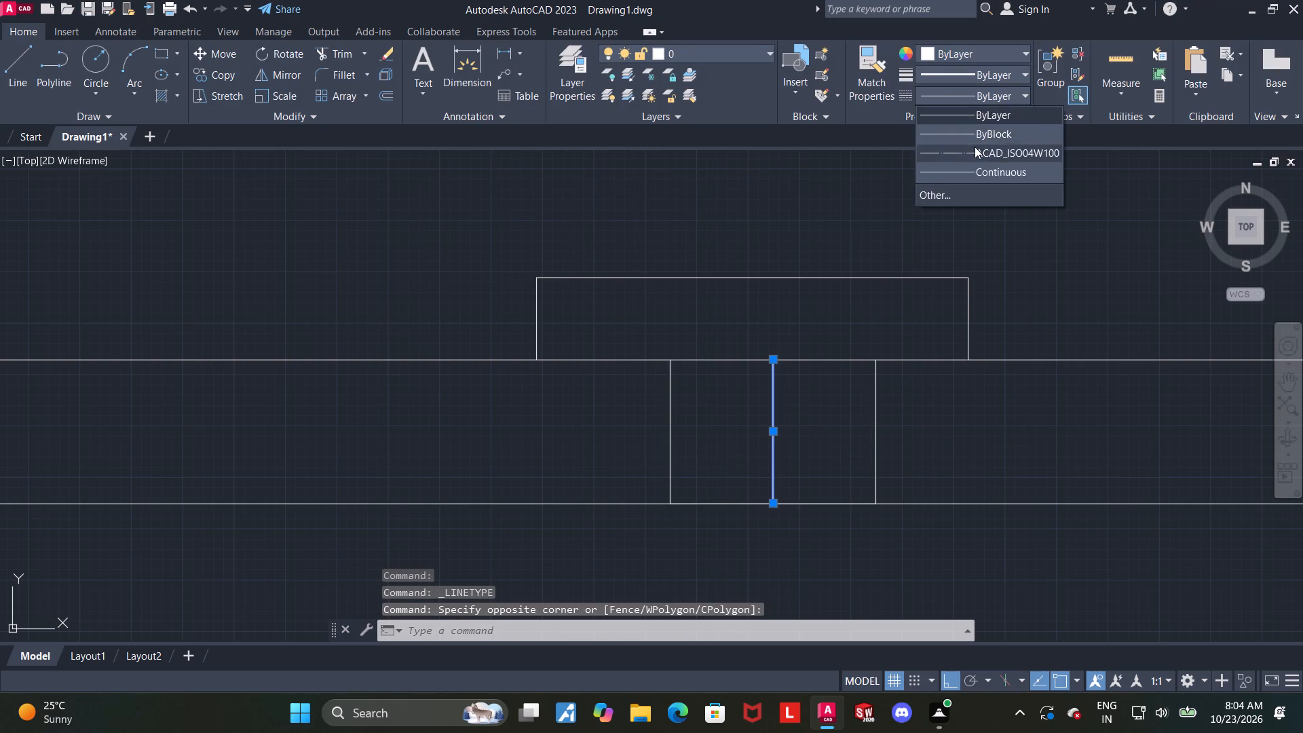
left_click(975, 147)
left_click(979, 55)
left_click(979, 211)
key("Escape")
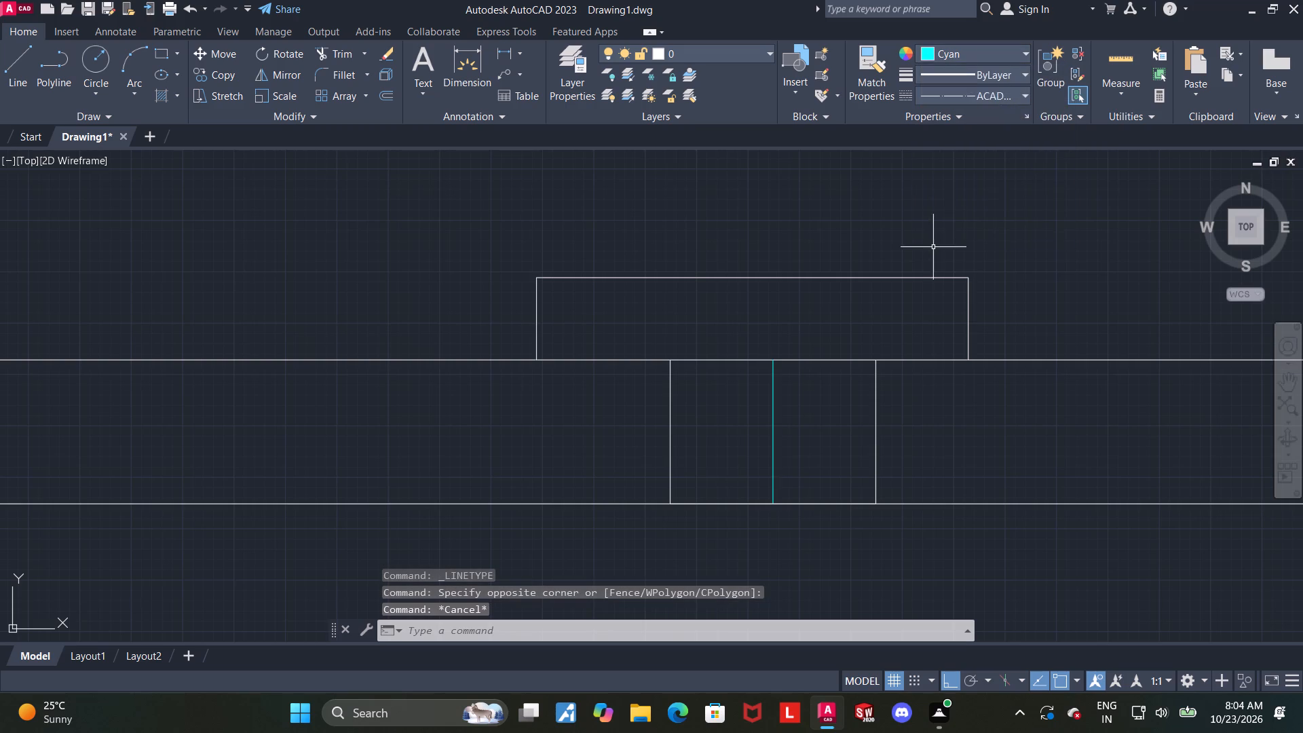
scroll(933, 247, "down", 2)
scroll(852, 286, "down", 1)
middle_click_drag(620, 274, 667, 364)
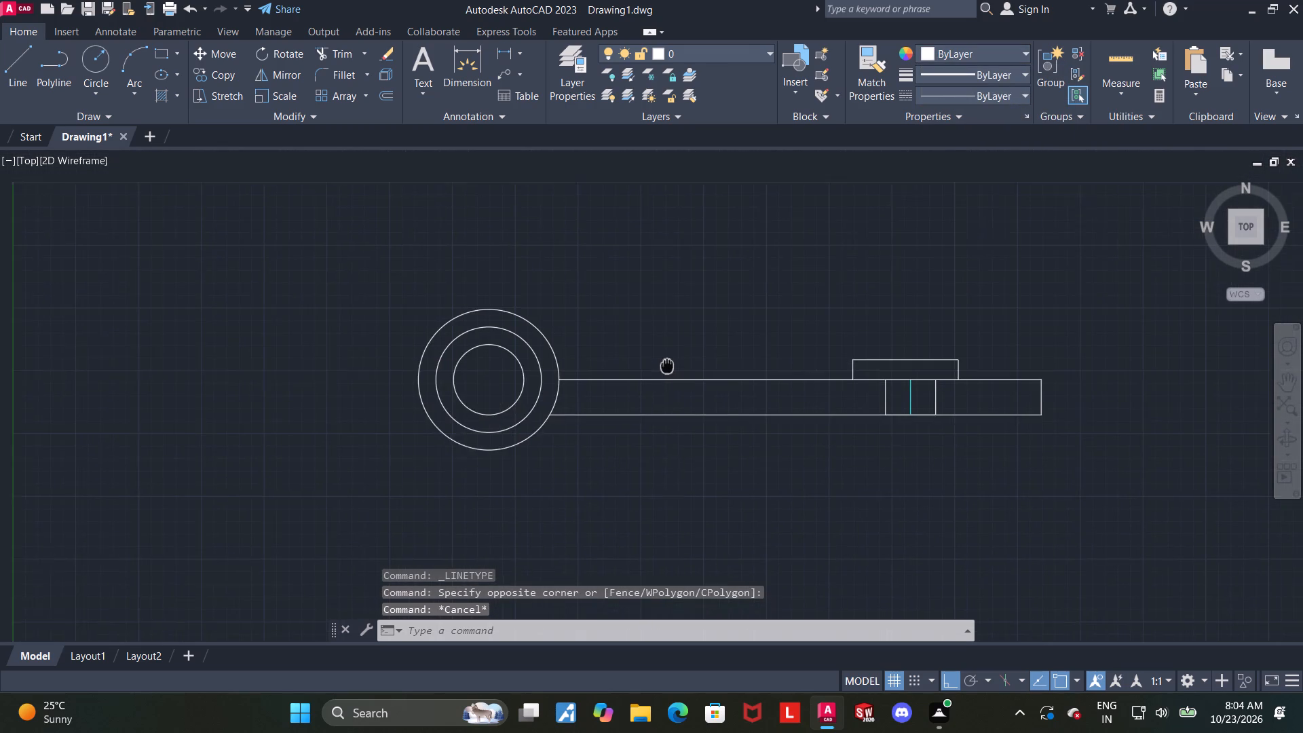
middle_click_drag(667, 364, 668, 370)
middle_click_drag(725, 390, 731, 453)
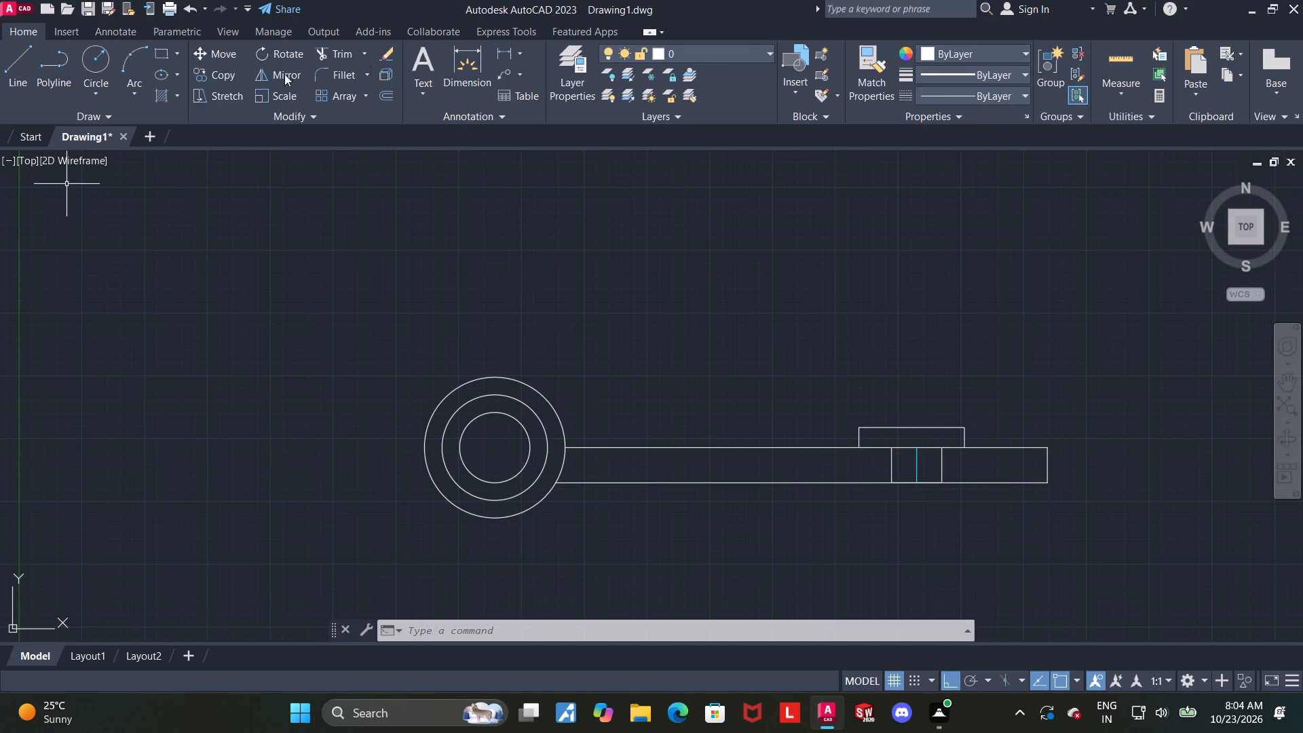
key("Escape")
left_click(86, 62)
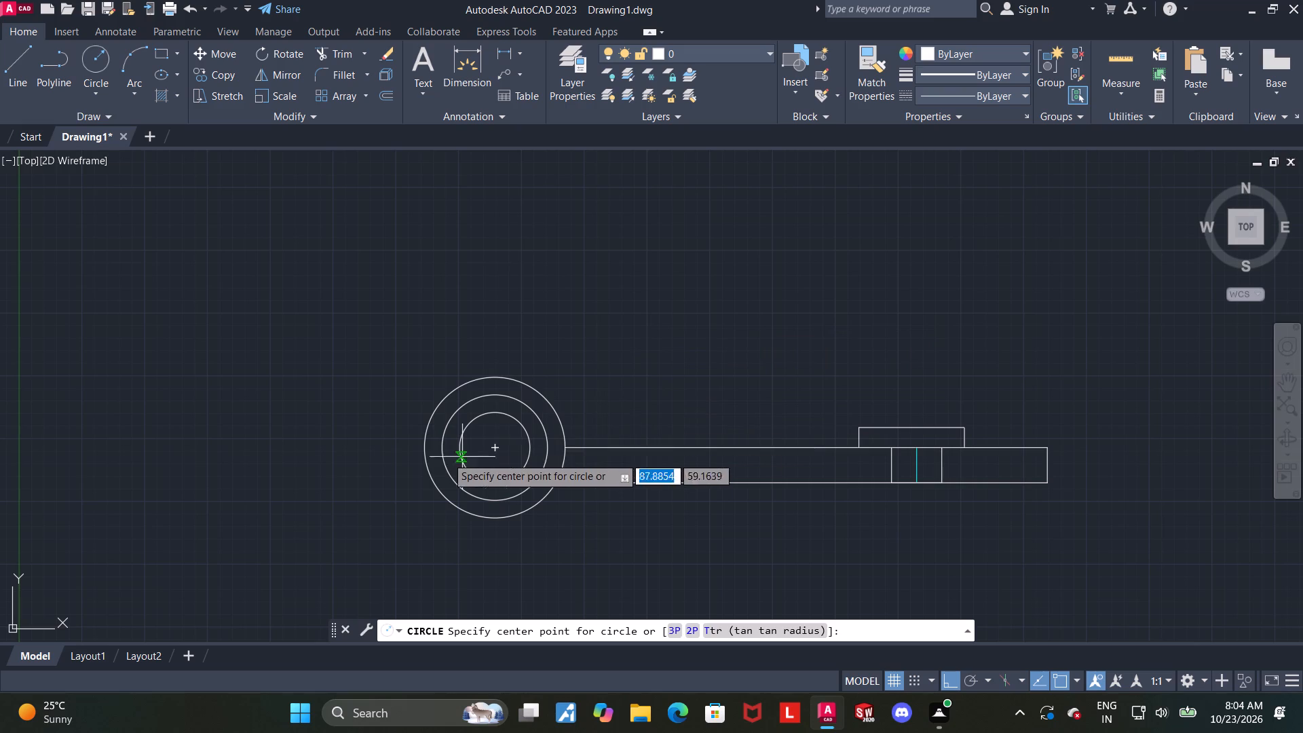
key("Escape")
Draw a vertical line through the concentric circles' centre, from just below the circles to well above them.
left_click(14, 57)
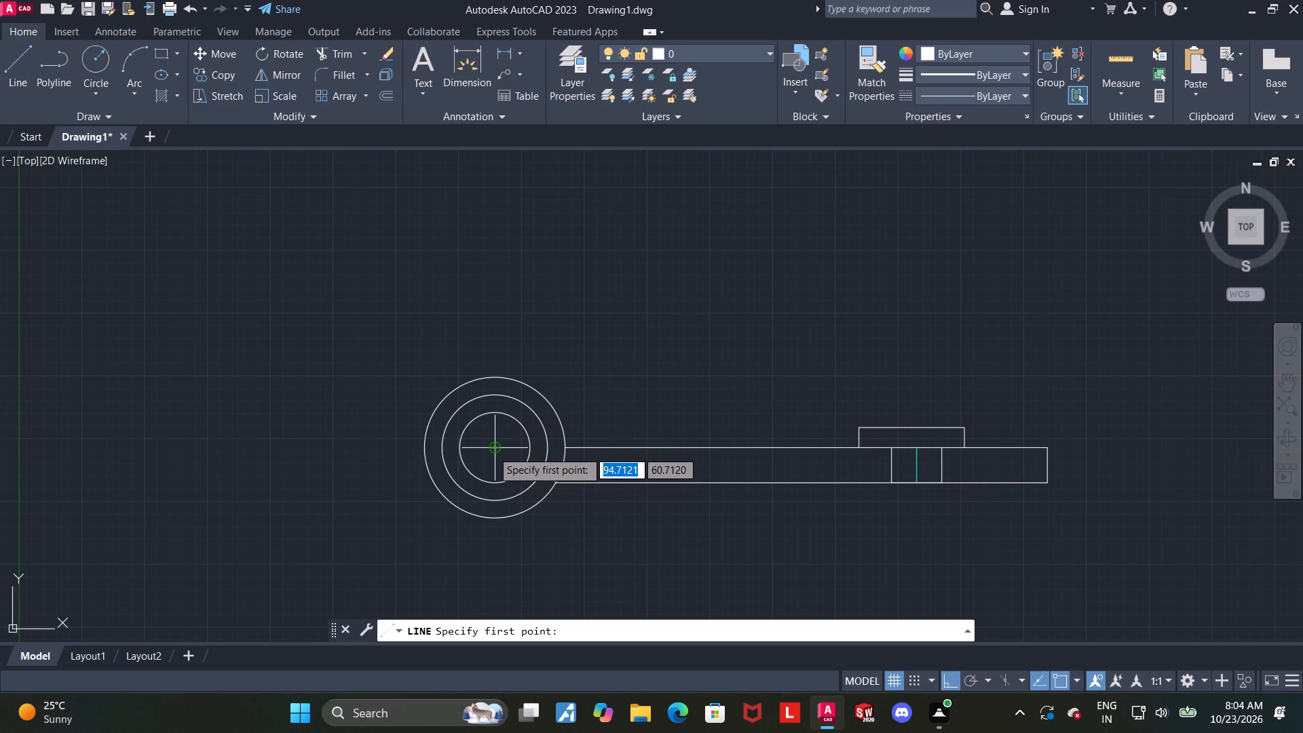
scroll(492, 451, "down", 1)
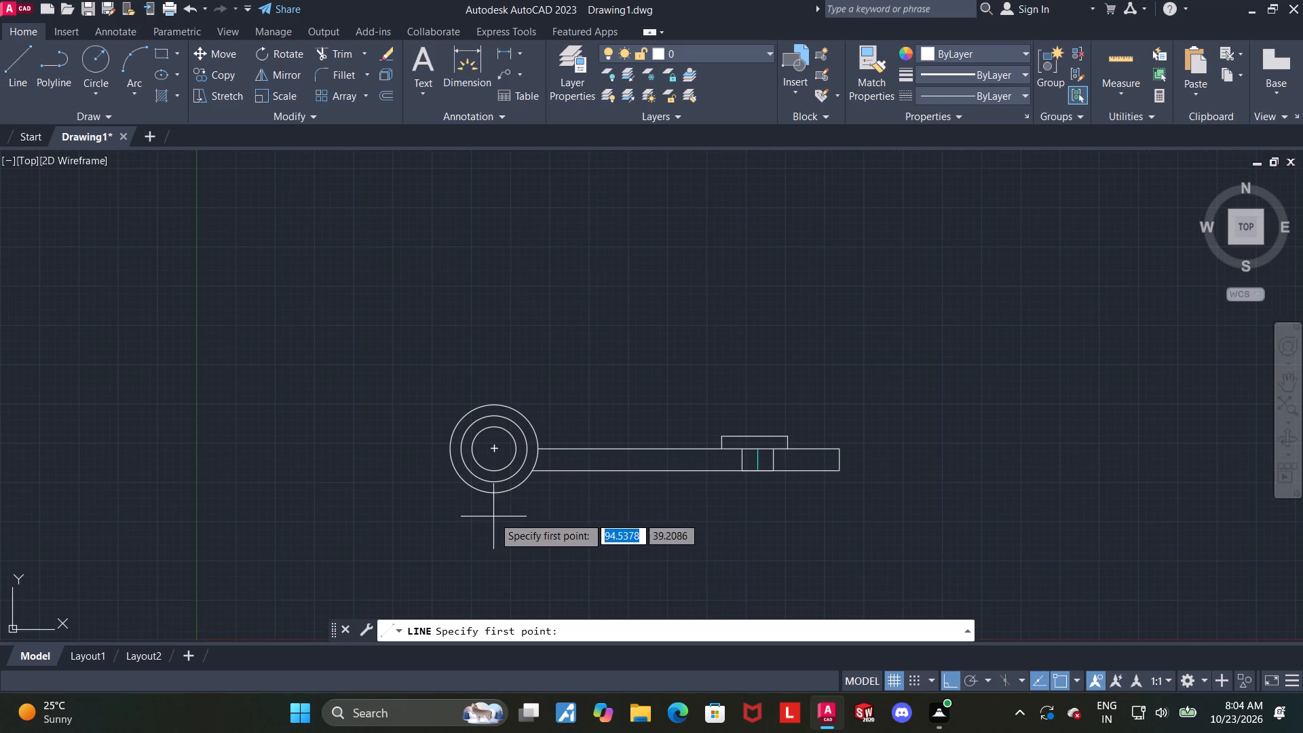
left_click(492, 527)
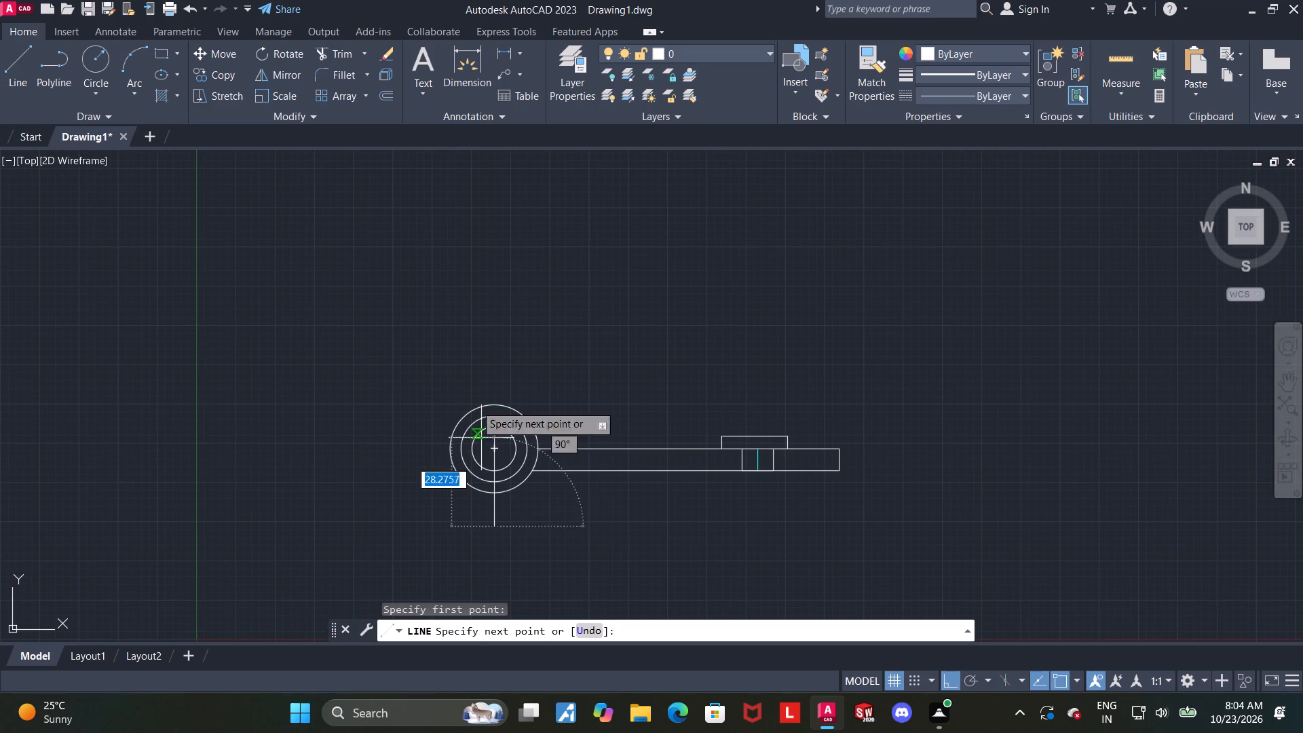
left_click(451, 183)
key("Escape")
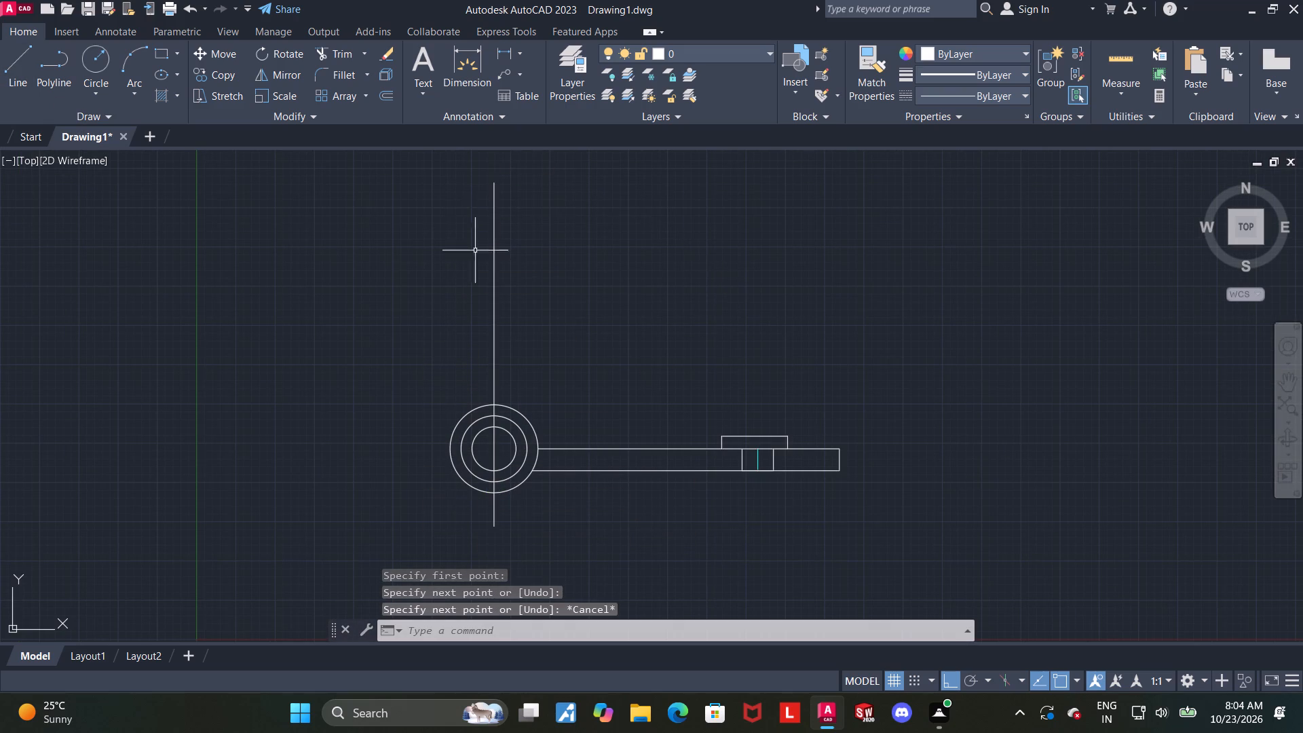
Set the long vertical line through the circles to the ACAD_ISO04W100 linetype and cyan colour.
left_click(495, 295)
left_click(988, 104)
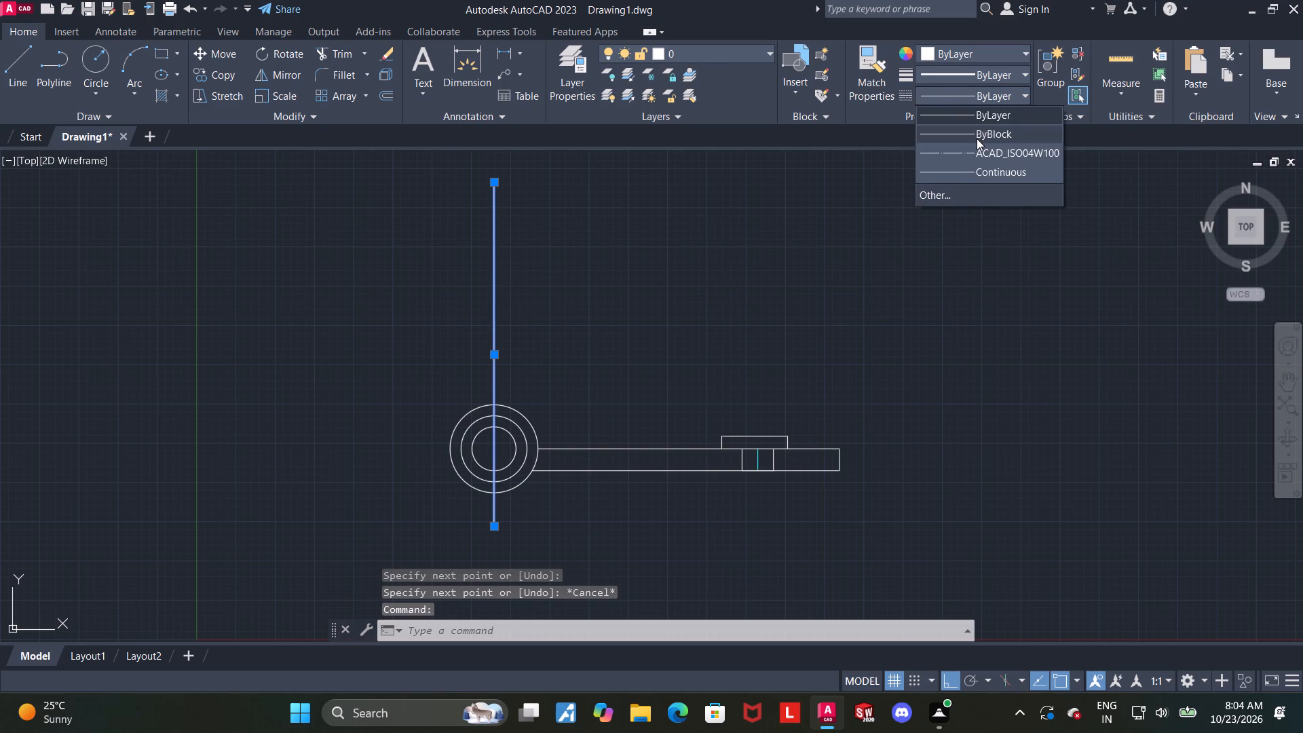
left_click(976, 152)
left_click(983, 49)
left_click(975, 214)
key("Escape")
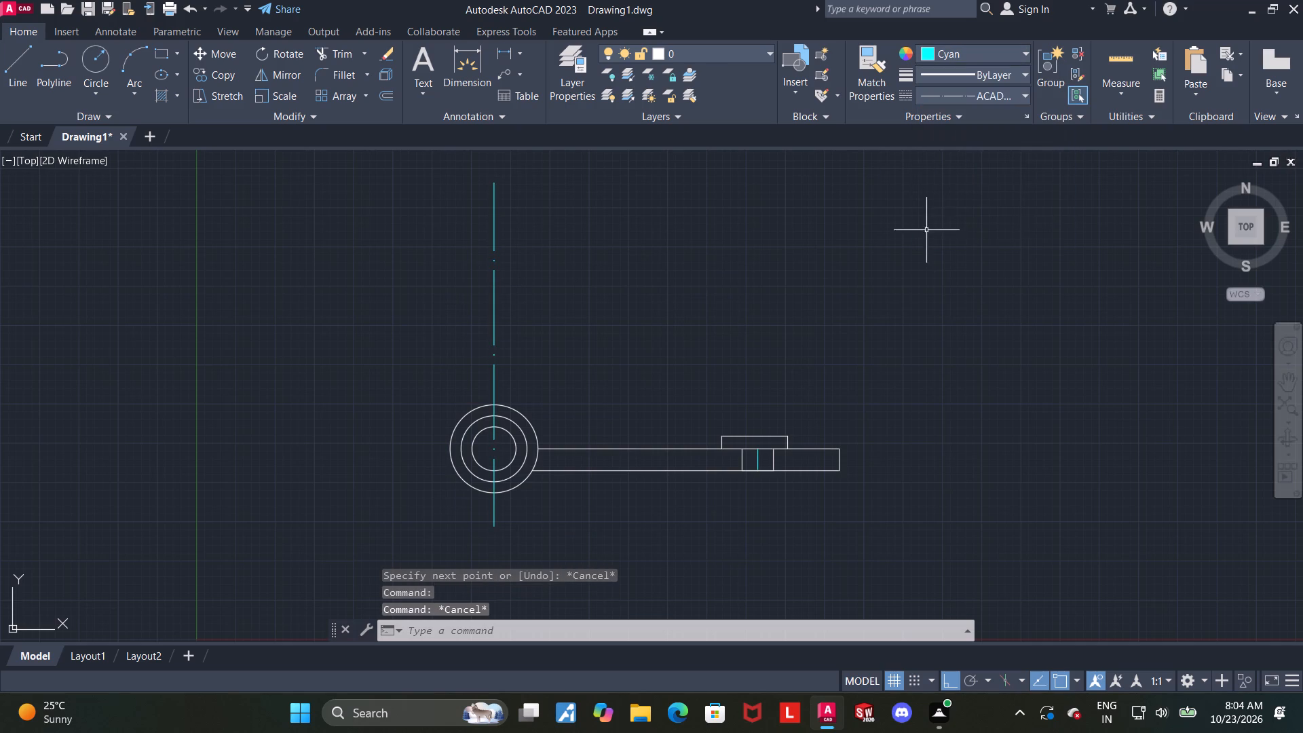
Draw a circle of radius 45 centred on the three concentric circles.
left_click(88, 60)
scroll(496, 457, "up", 1)
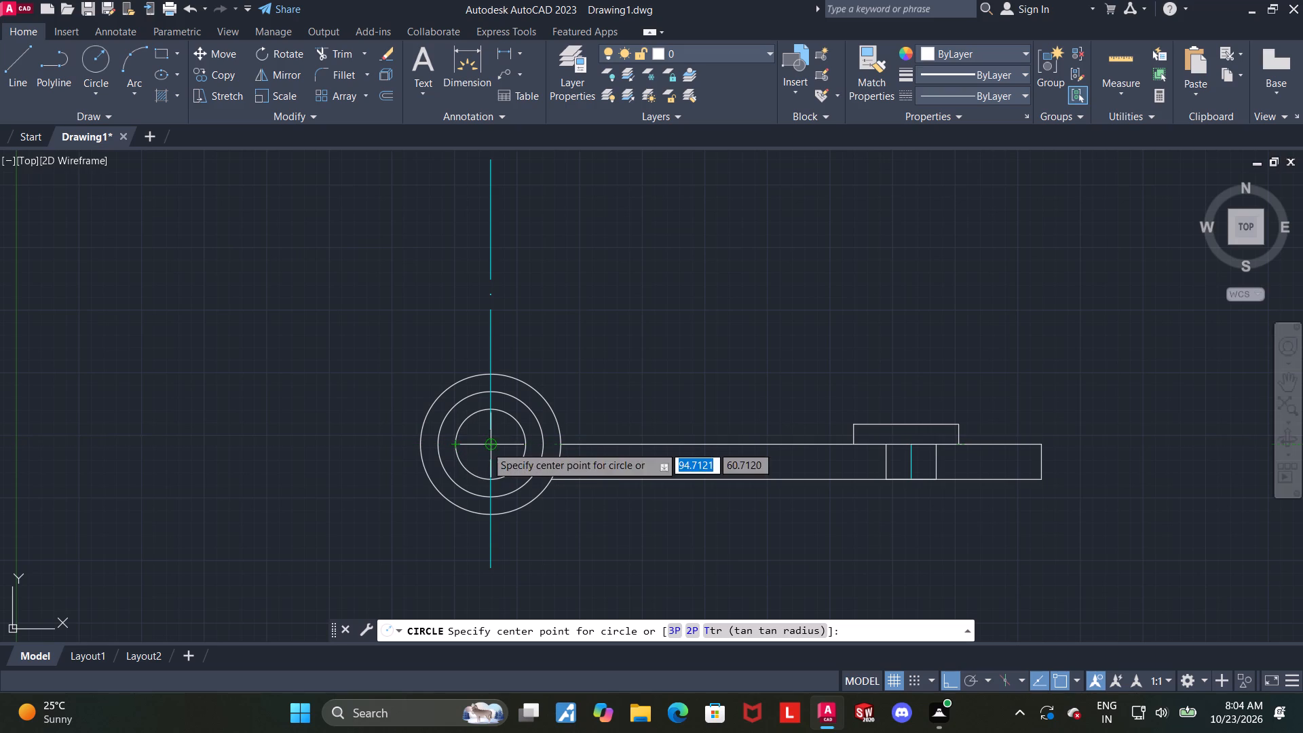
left_click(486, 446)
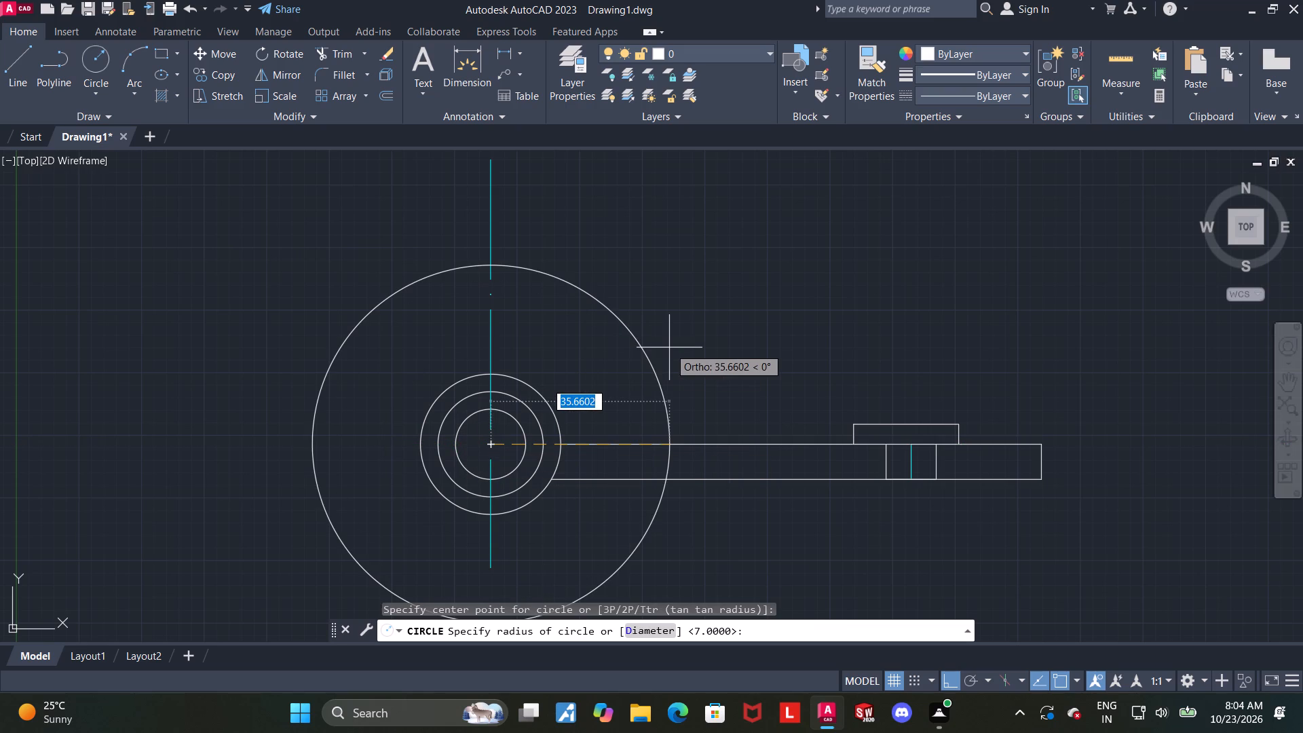
type("45")
key("Return")
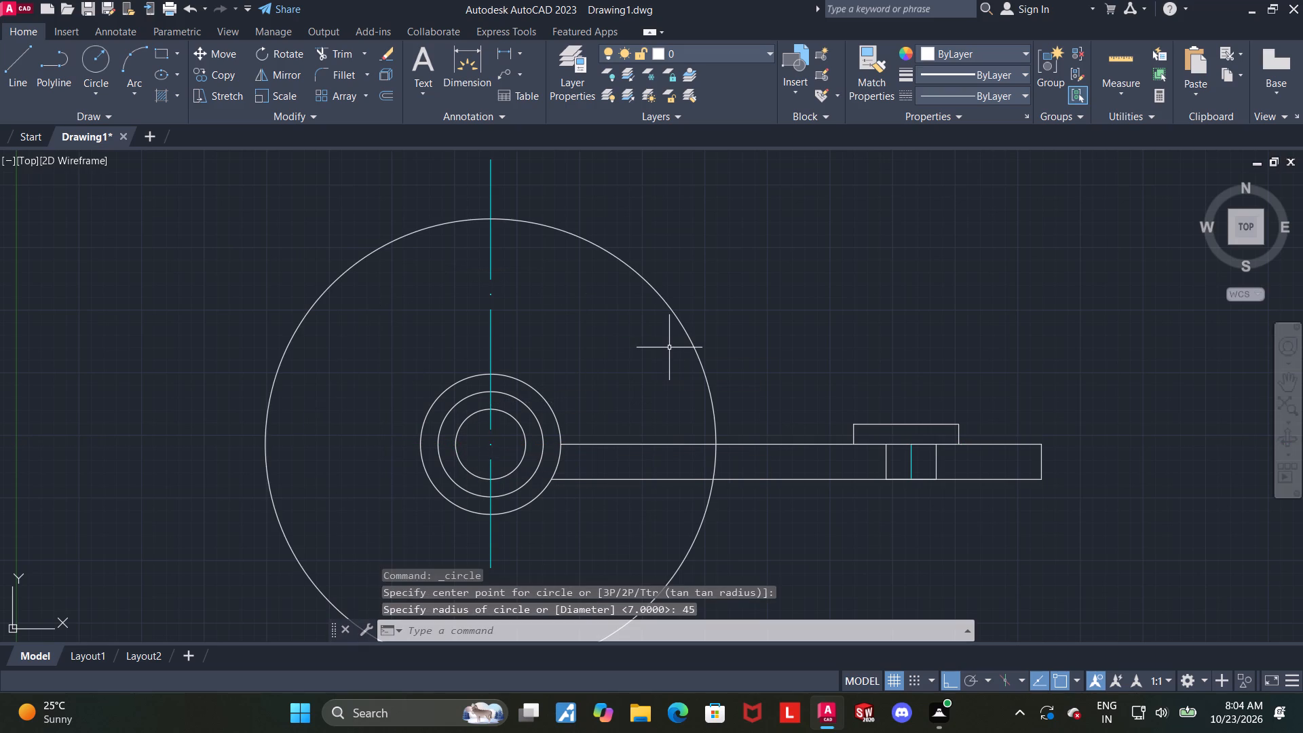
Trim the radius 45 circle to the quarter arc between the vertical centre line and the bar's upper edge.
scroll(637, 317, "down", 1)
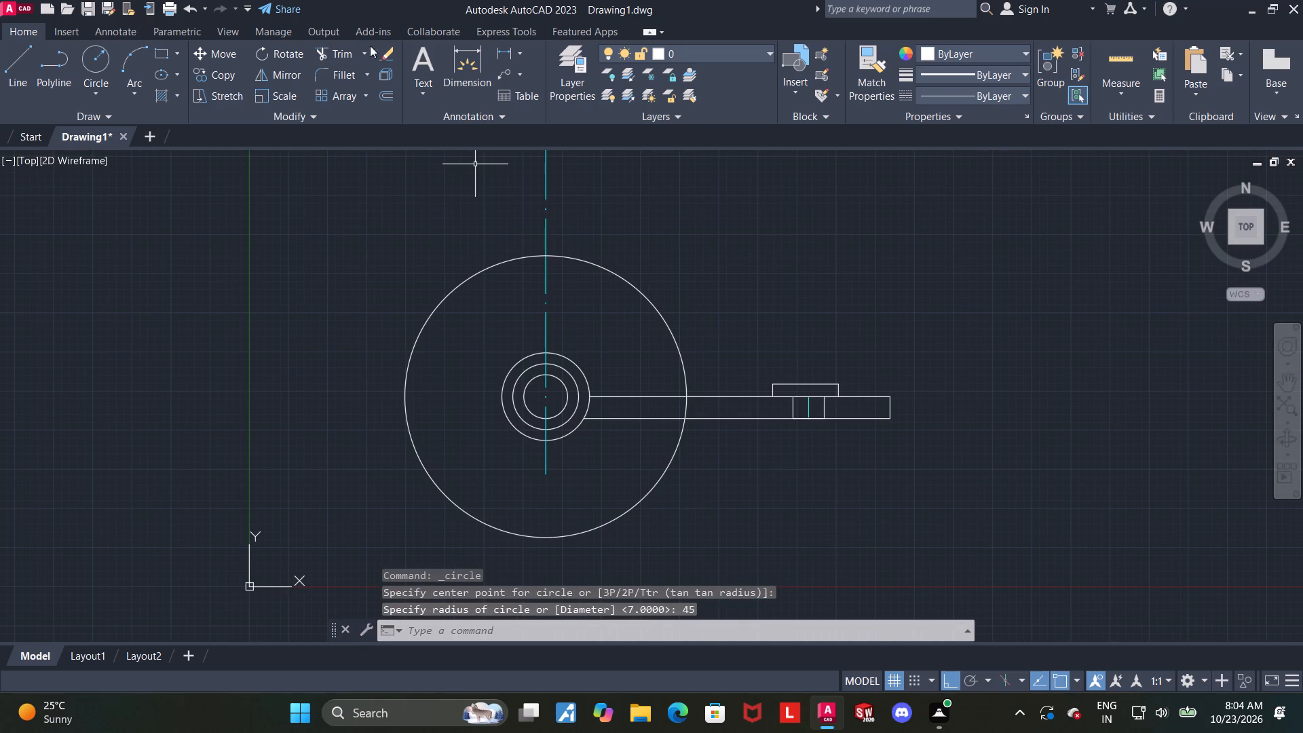
left_click(337, 56)
left_click_drag(440, 316, 358, 265)
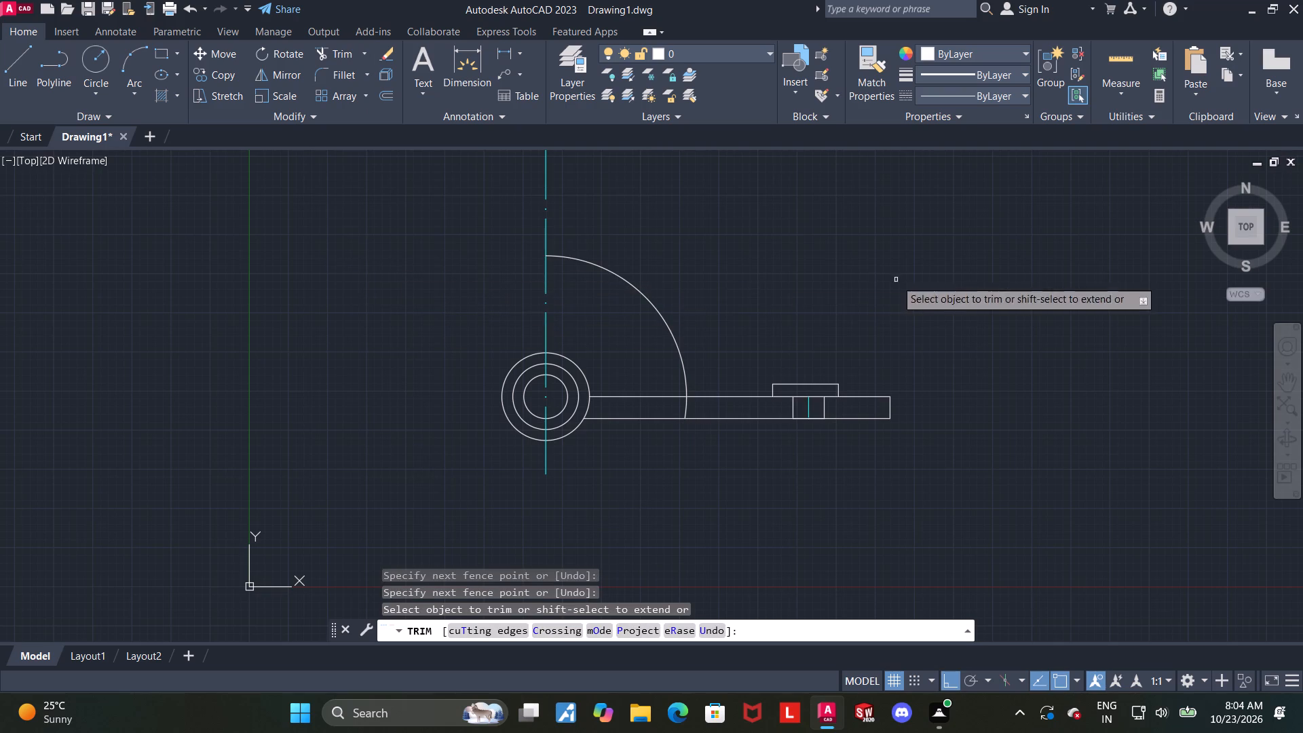
left_click(683, 407)
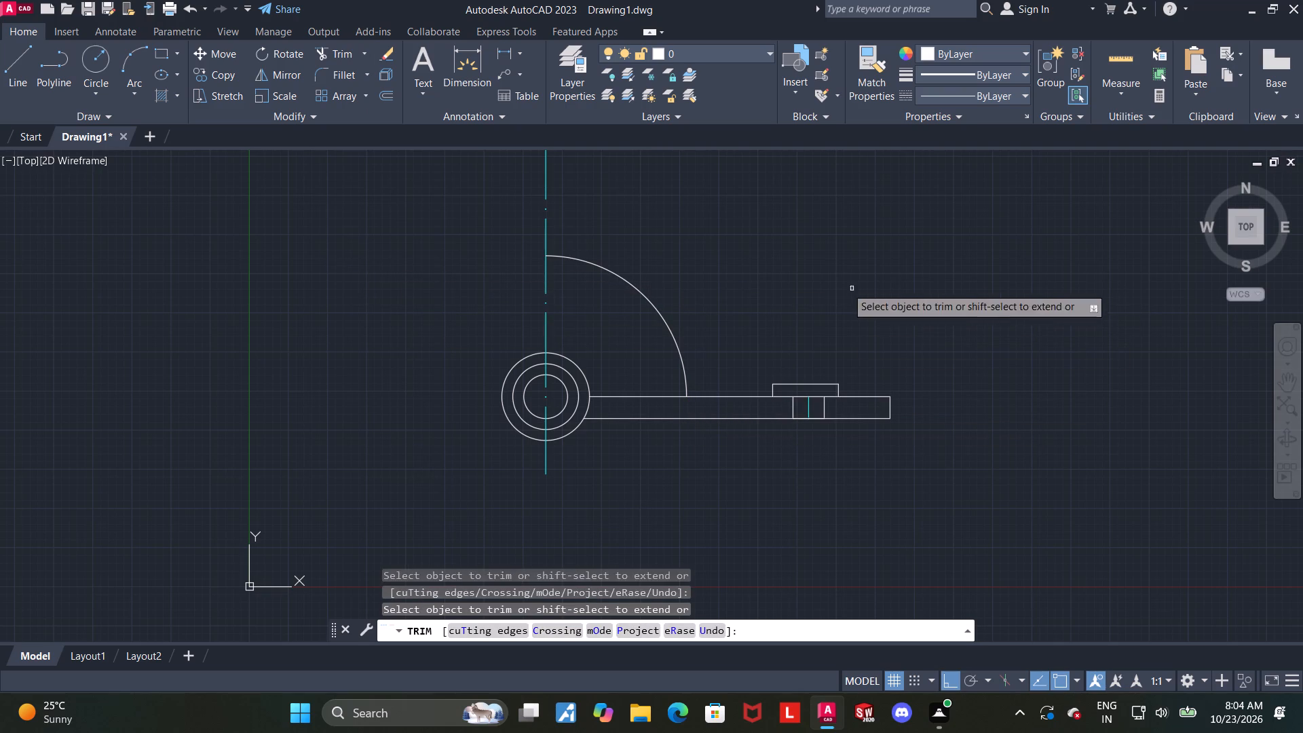
key("Escape")
Draw a circle of radius 10 centred on the quarter arc's upper end at the vertical centre line.
scroll(643, 335, "up", 1)
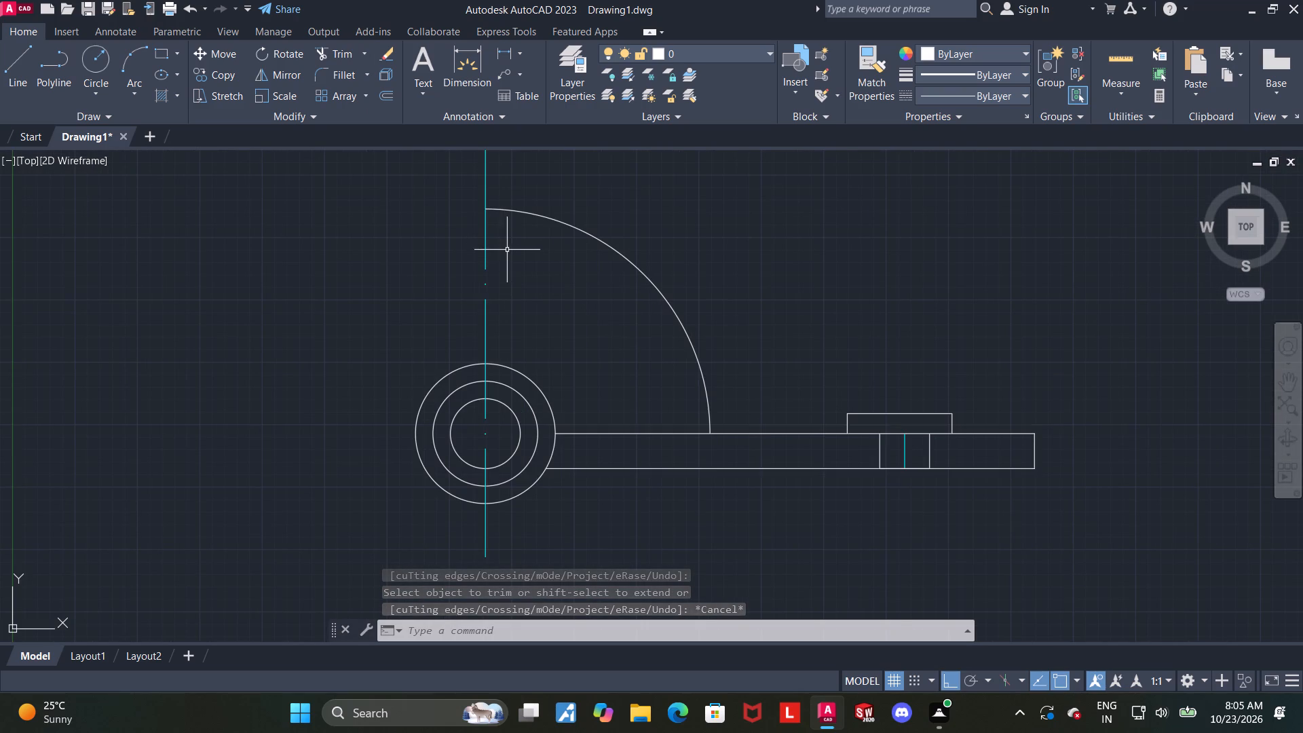
scroll(507, 250, "down", 1)
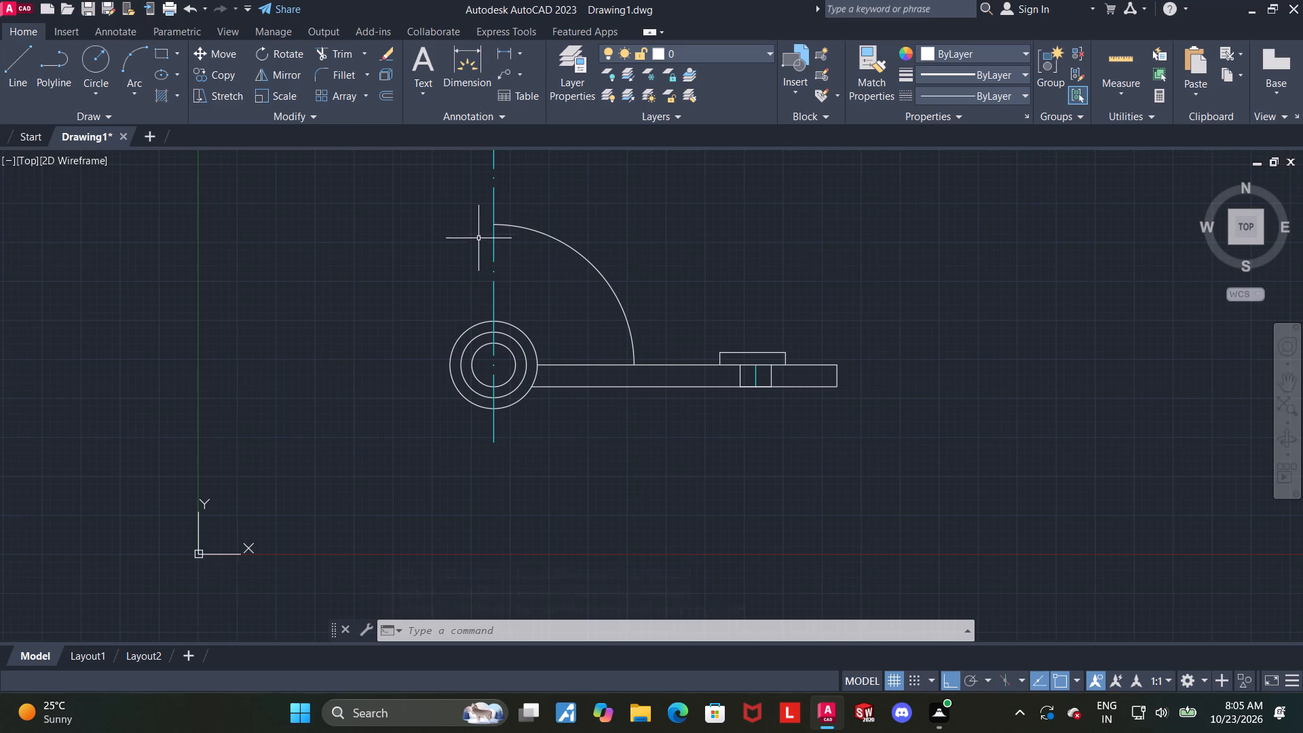
left_click(94, 50)
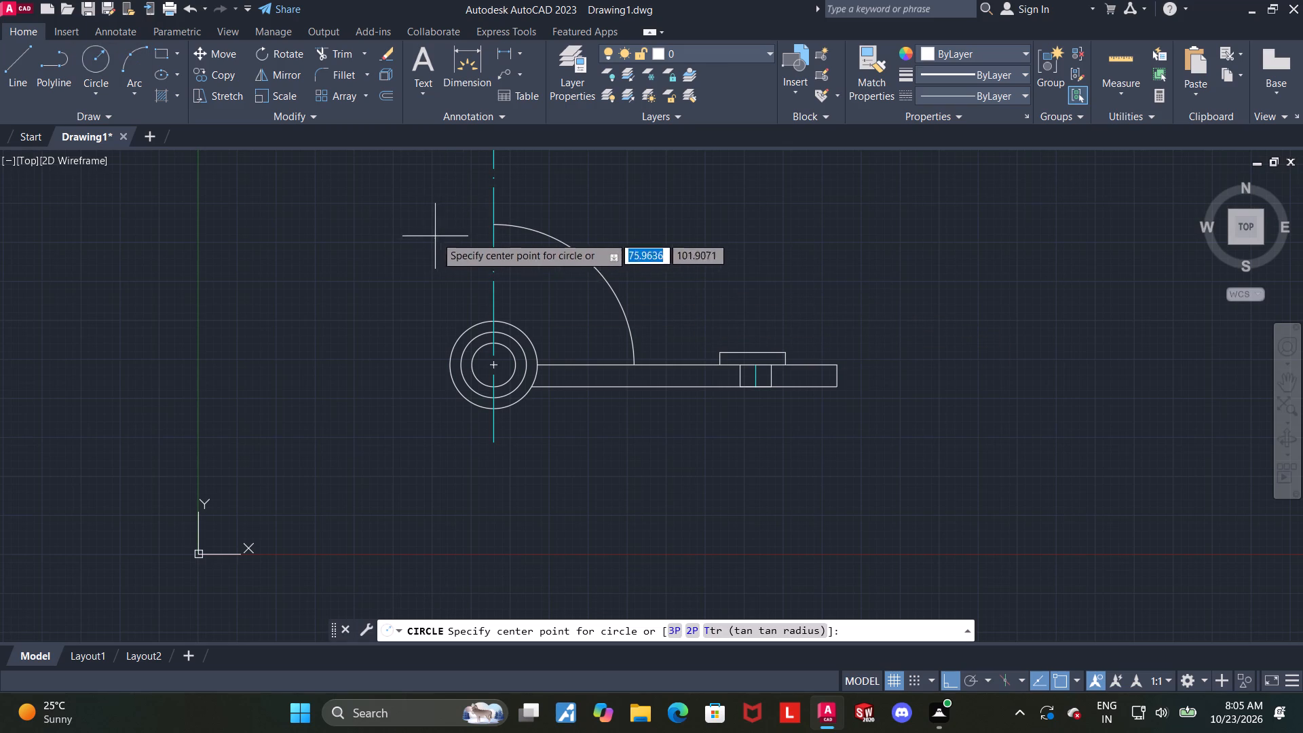
left_click(493, 229)
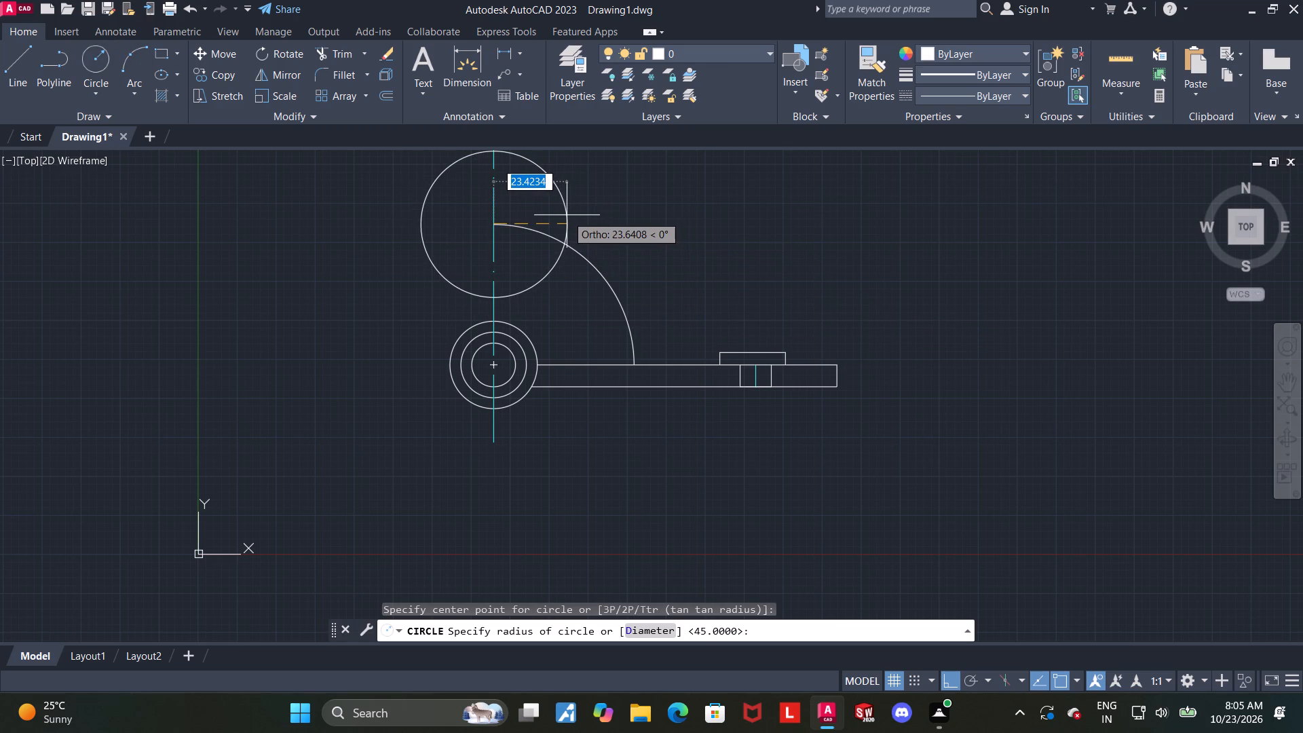
type("10")
key("Return")
key("Escape")
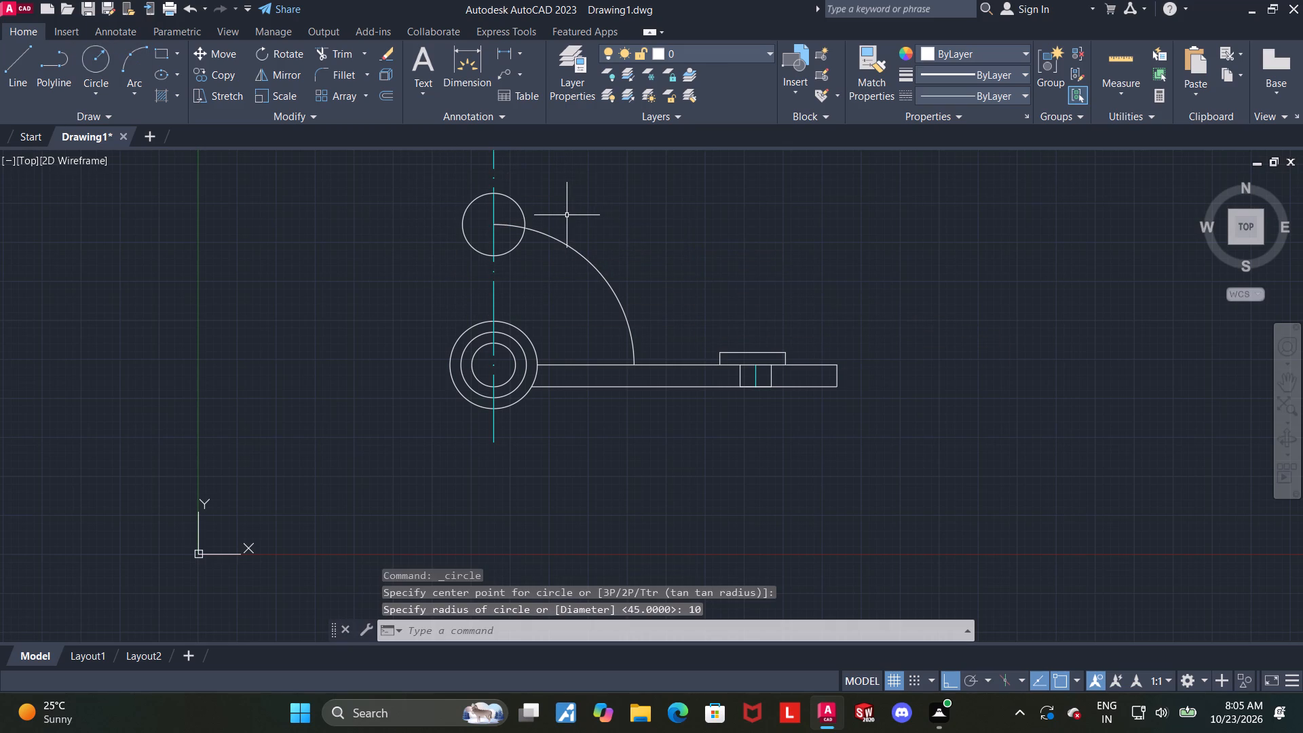
Draw a concentric circle of radius 5 inside the radius 10 circle.
left_click(85, 54)
scroll(475, 237, "up", 2)
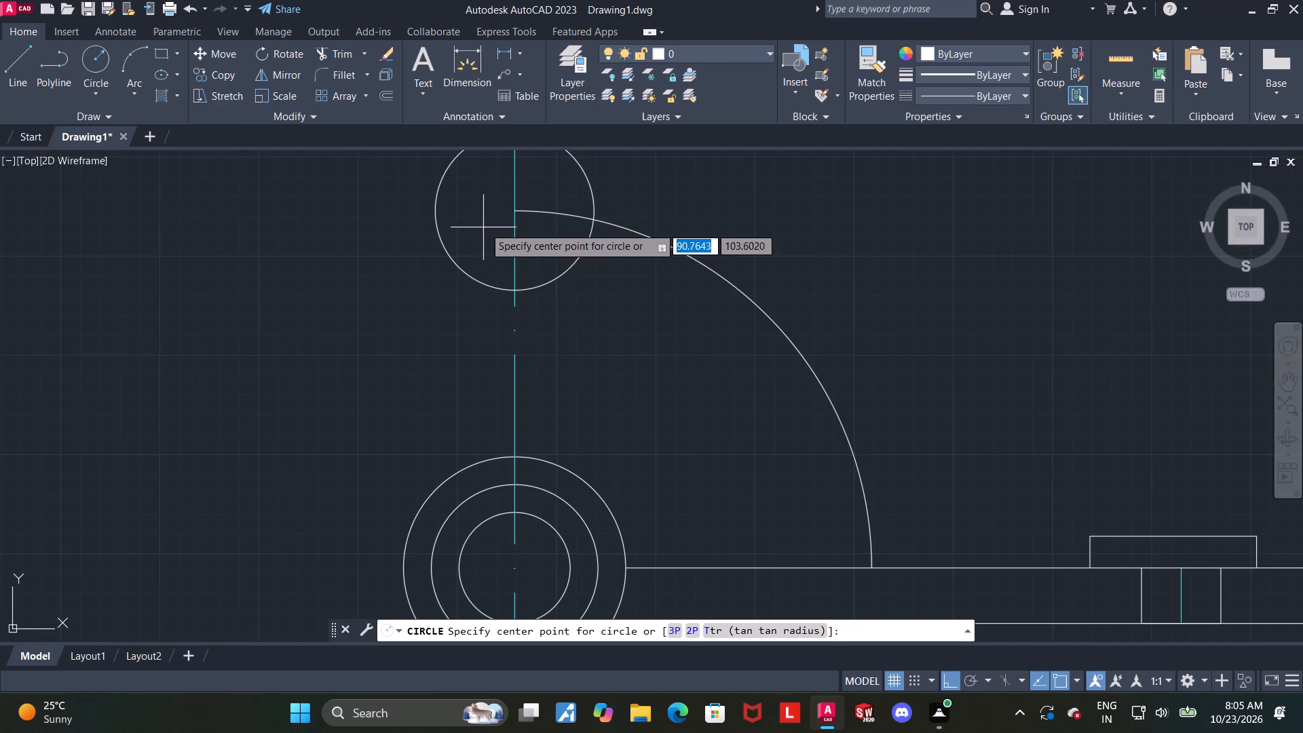
left_click(517, 213)
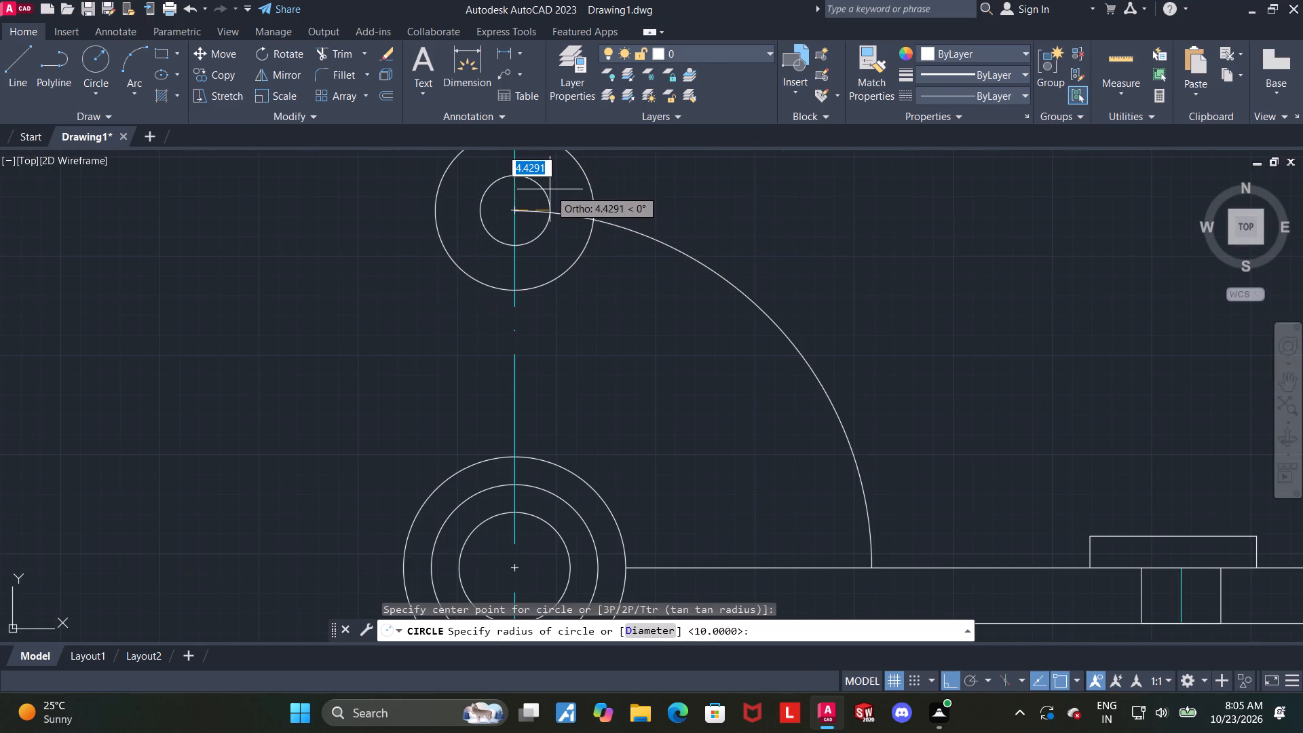
key("5")
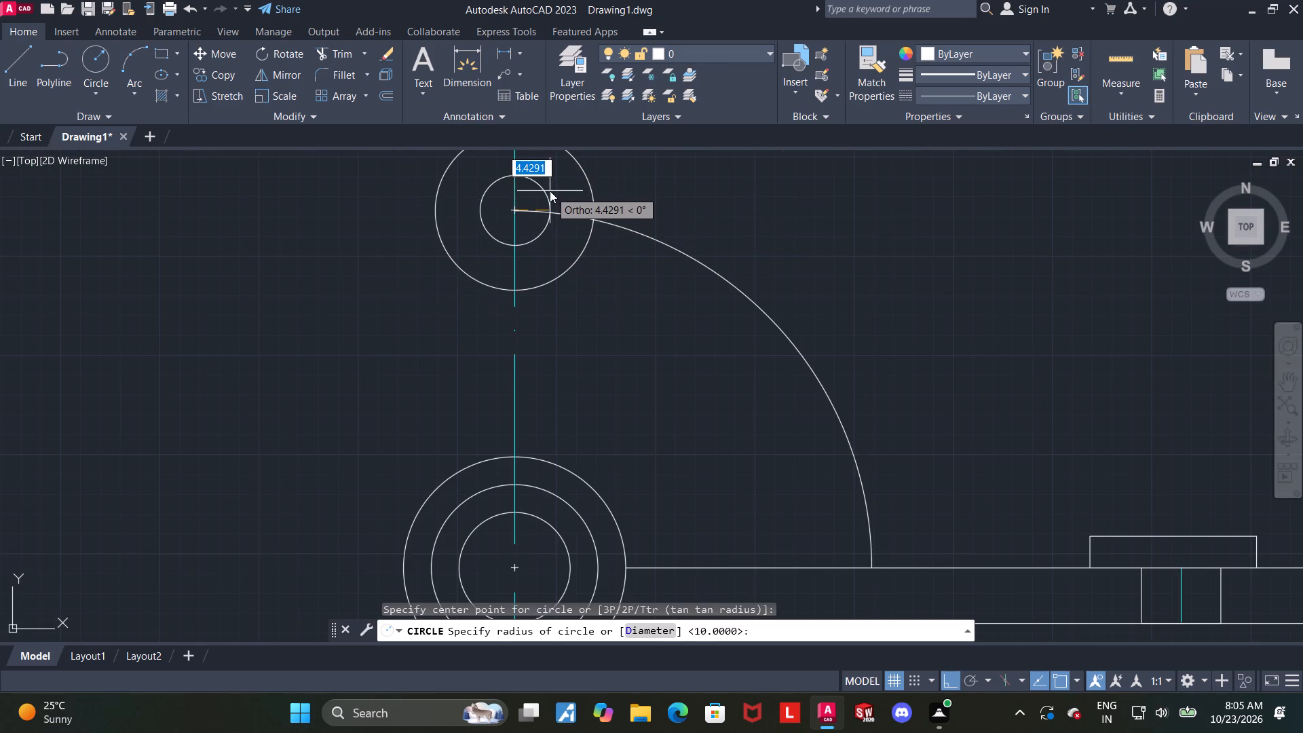
key("Return")
Draw a Center, Start, End arc about the lower circles' centre, from the radius 10 circle's bottom point to the bar's upper edge.
scroll(644, 407, "down", 1)
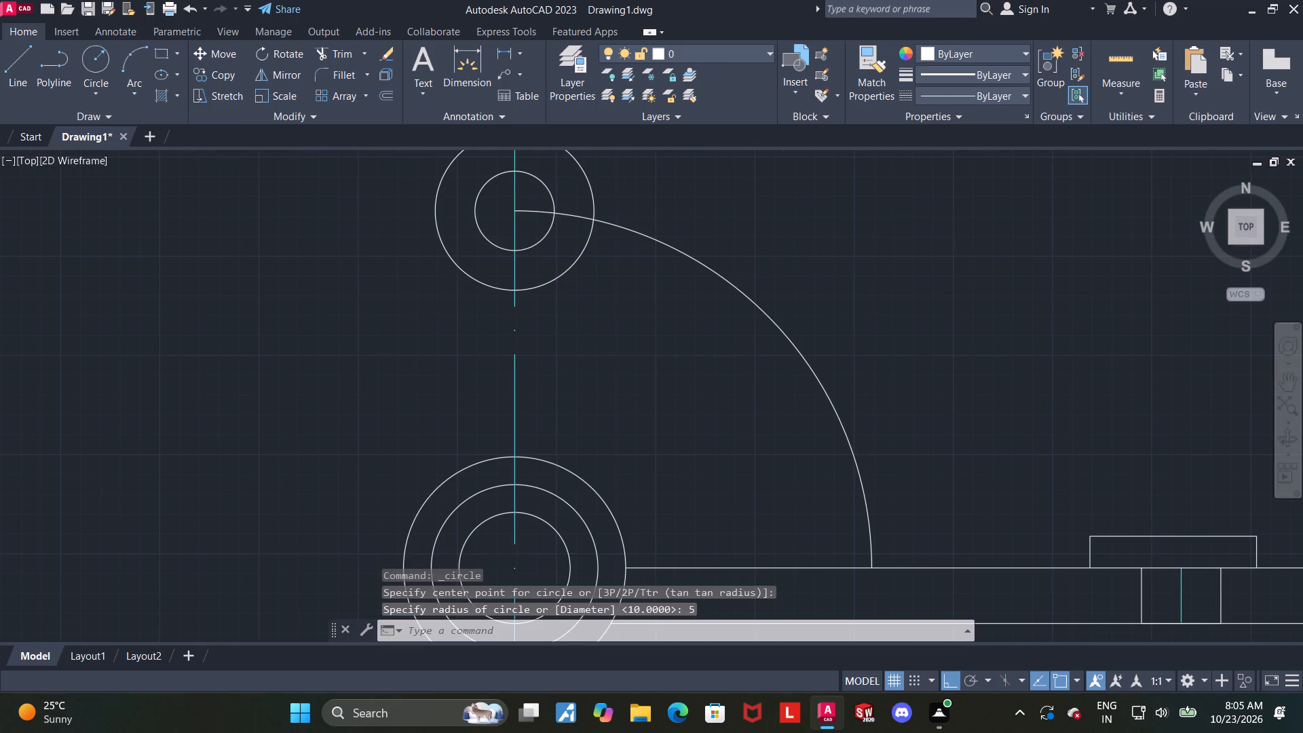
left_click(127, 82)
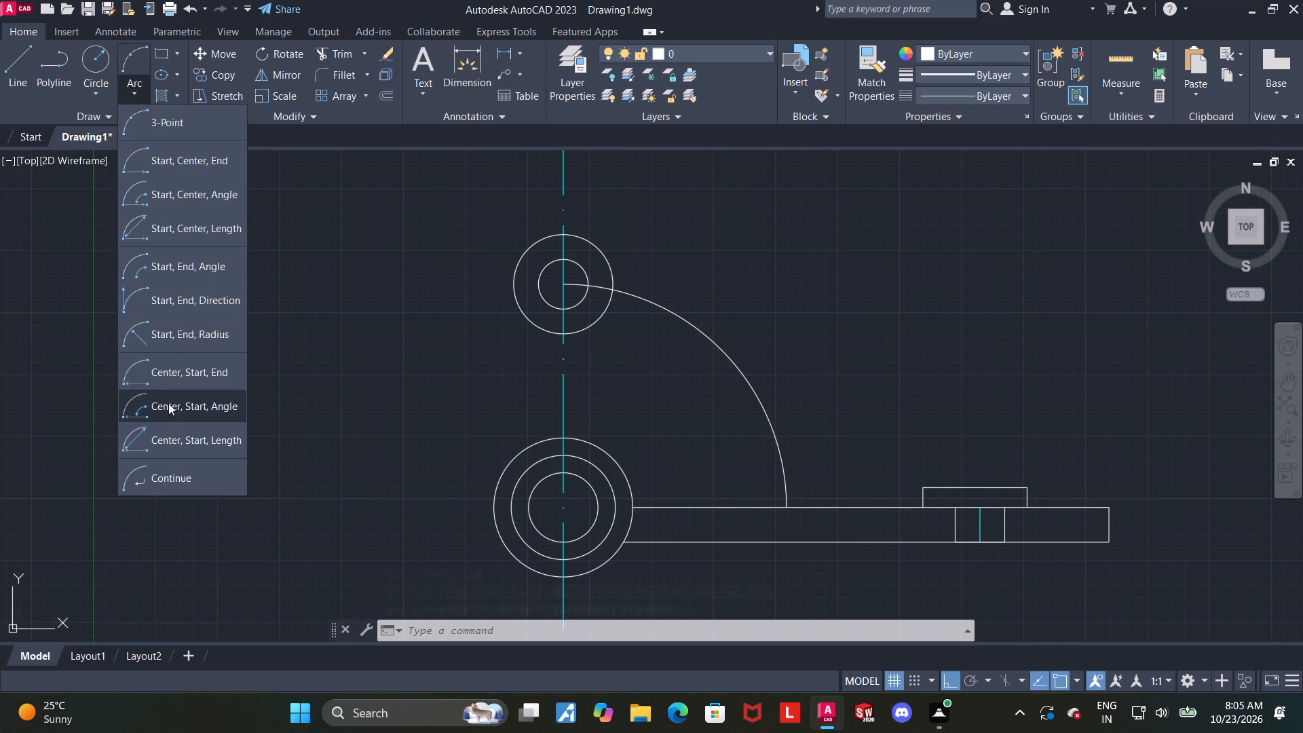
left_click(151, 366)
left_click(560, 510)
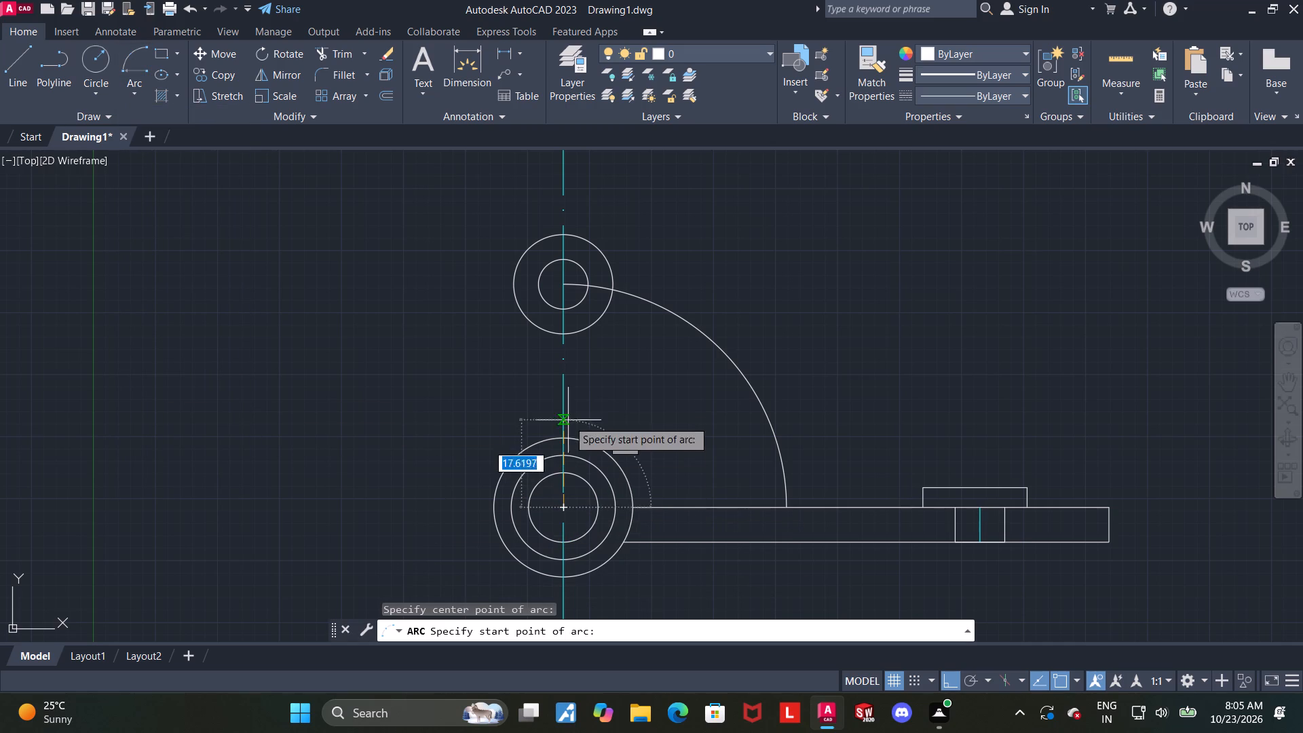
left_click(561, 335)
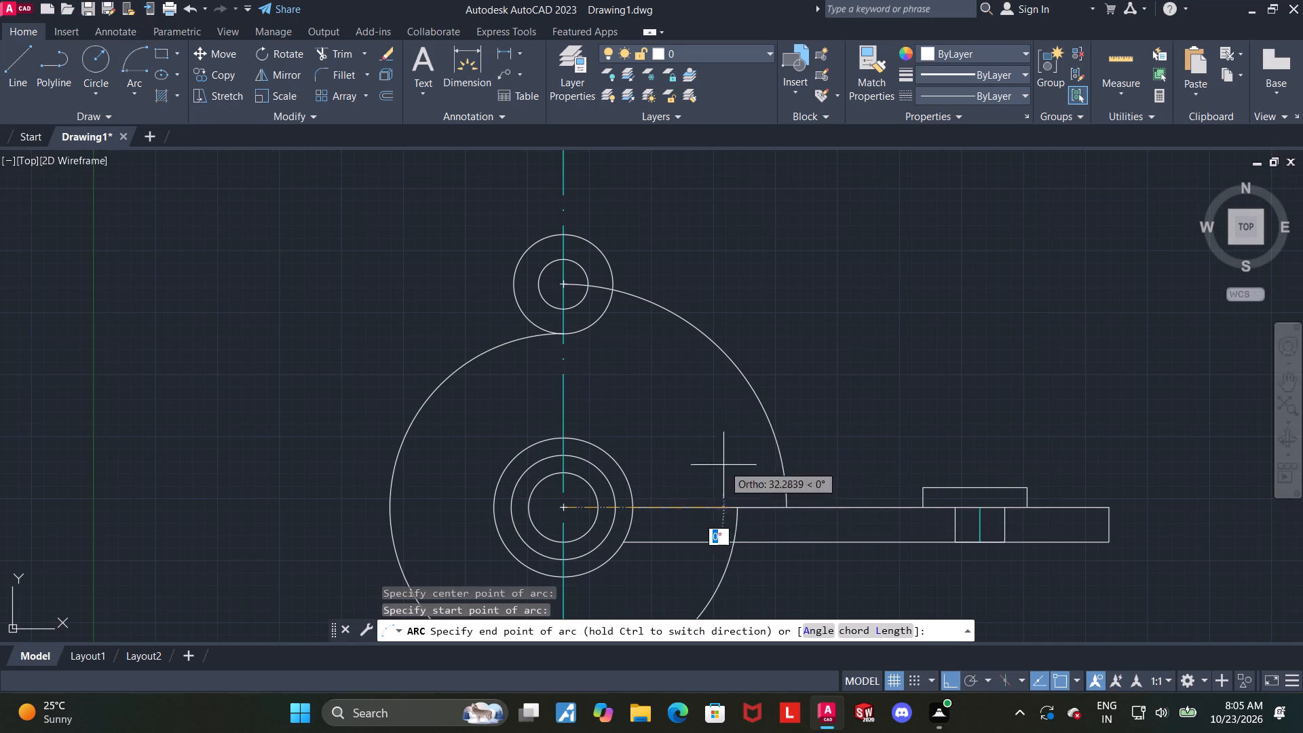
left_click(744, 509, "ctrl")
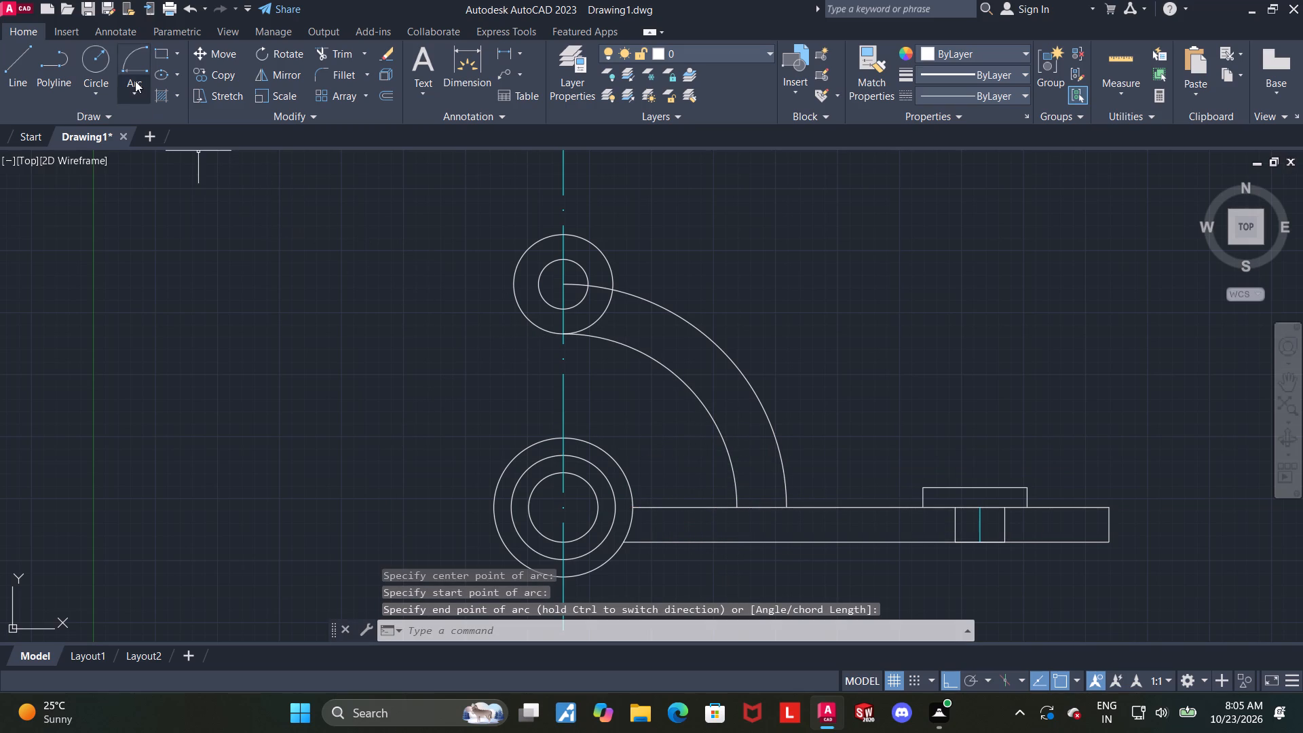
Draw a Center, Start, End arc about the lower circles' centre, from the radius 10 circle's top point to the bar's upper edge.
left_click(130, 68)
left_click(563, 507)
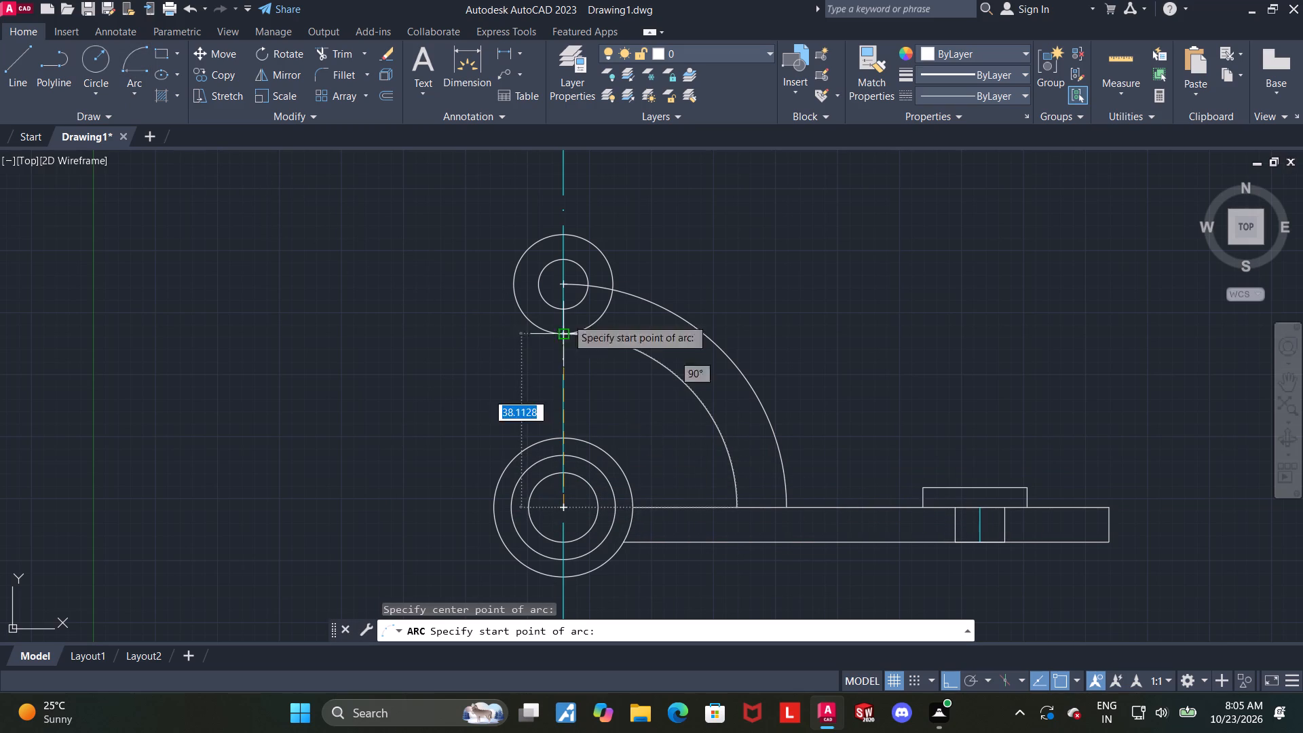
left_click(563, 233)
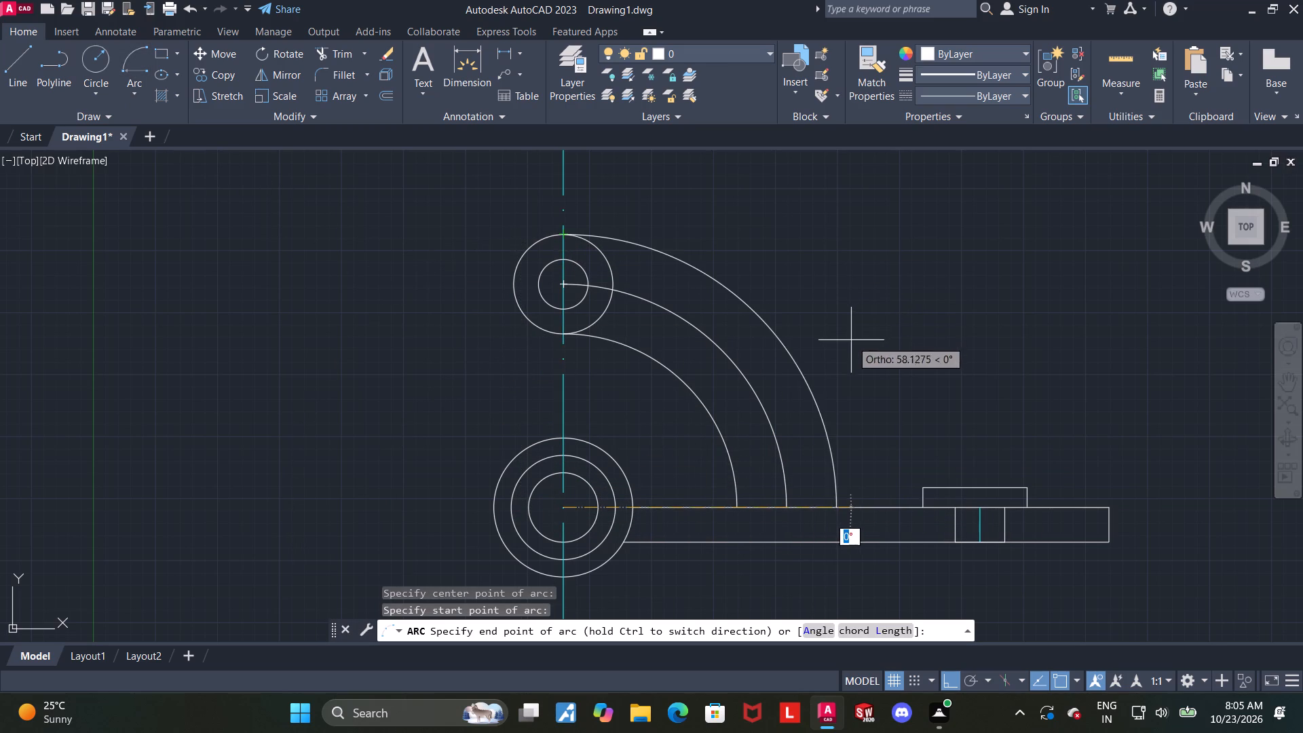
left_click(839, 504, "ctrl")
key("Escape")
key("Escape")
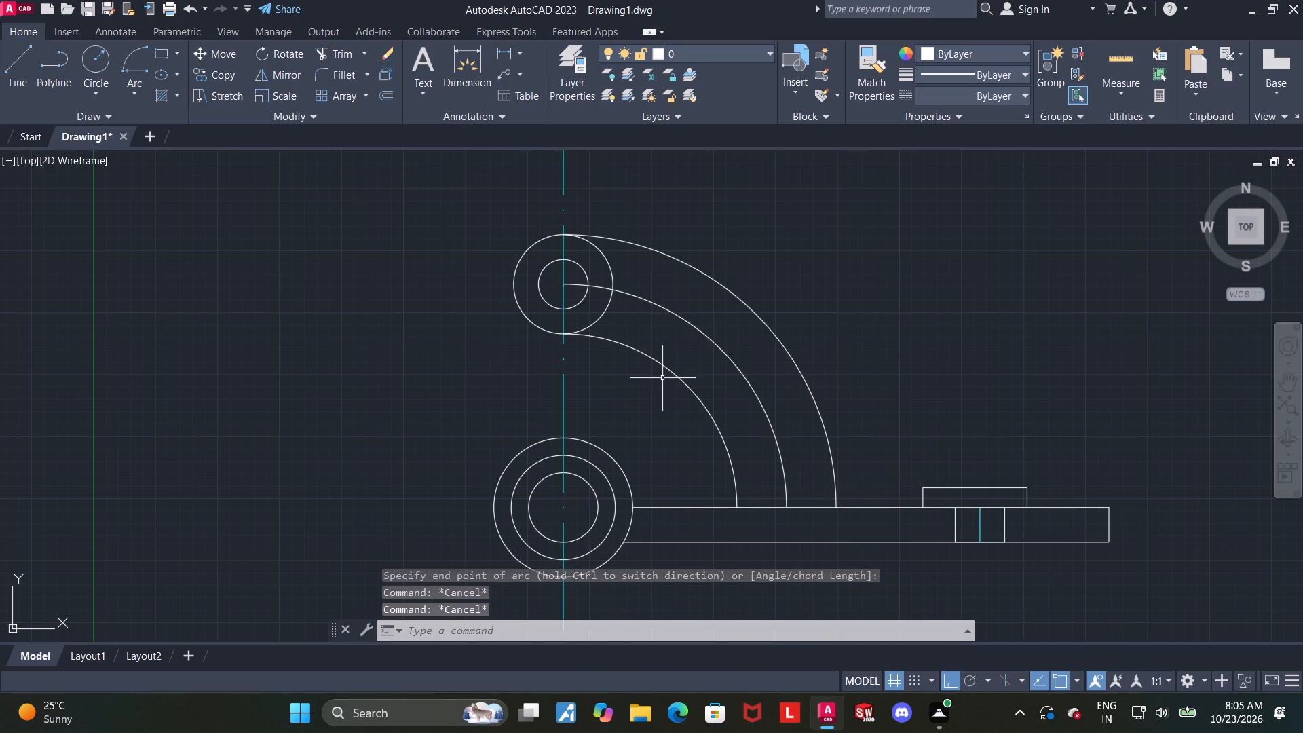
Set the arm's middle arc to the ACAD_ISO04W100 linetype and cyan colour.
left_click(677, 320)
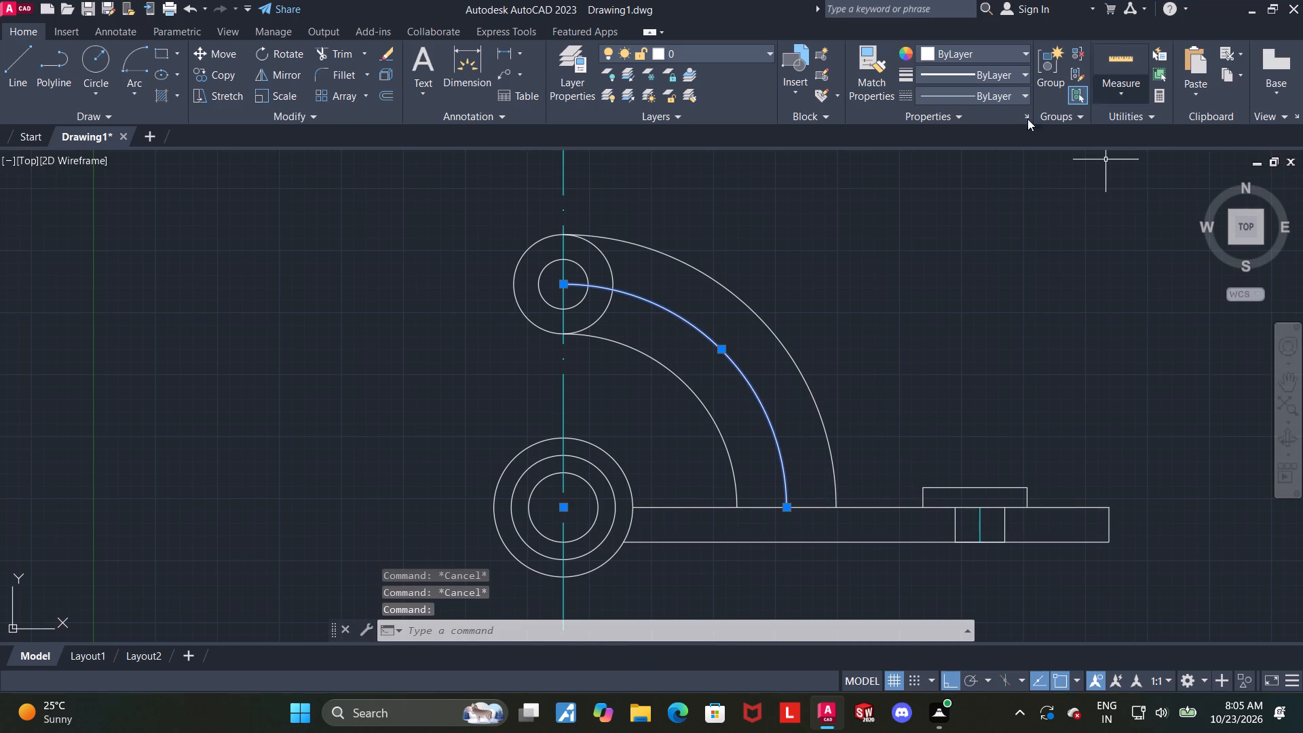
left_click(962, 96)
left_click(951, 152)
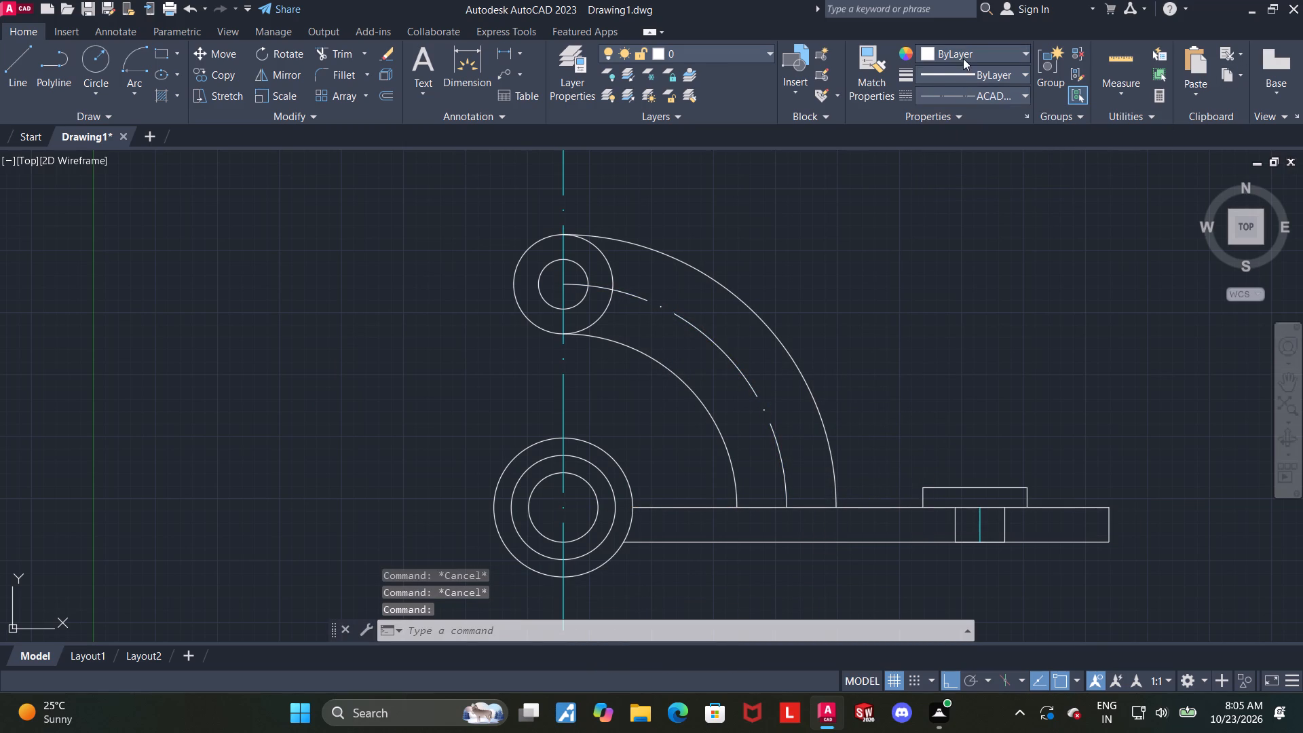
left_click(963, 58)
left_click(977, 223)
key("Escape")
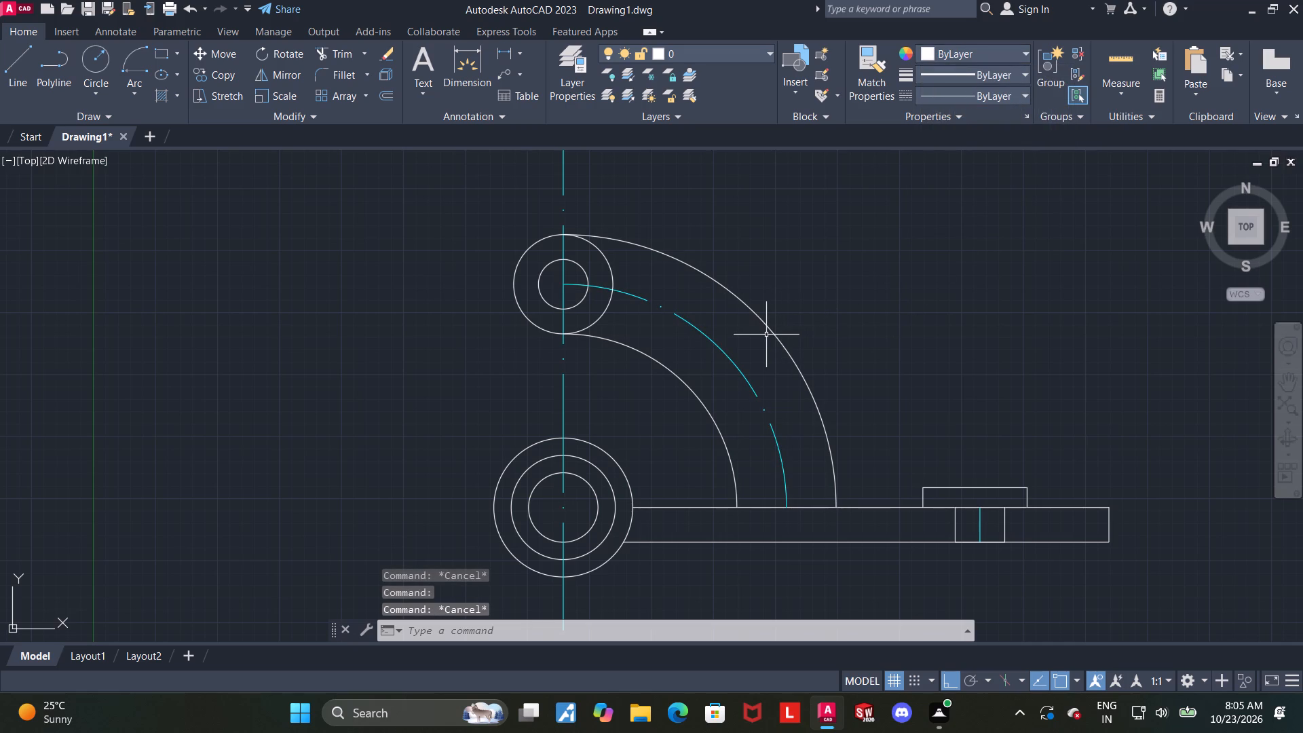
With Ortho off, draw a Start, Center, End arc from the upper boss centre about the lower circles' centre, ending just beyond the boss's left side.
left_click(128, 94)
left_click(191, 165)
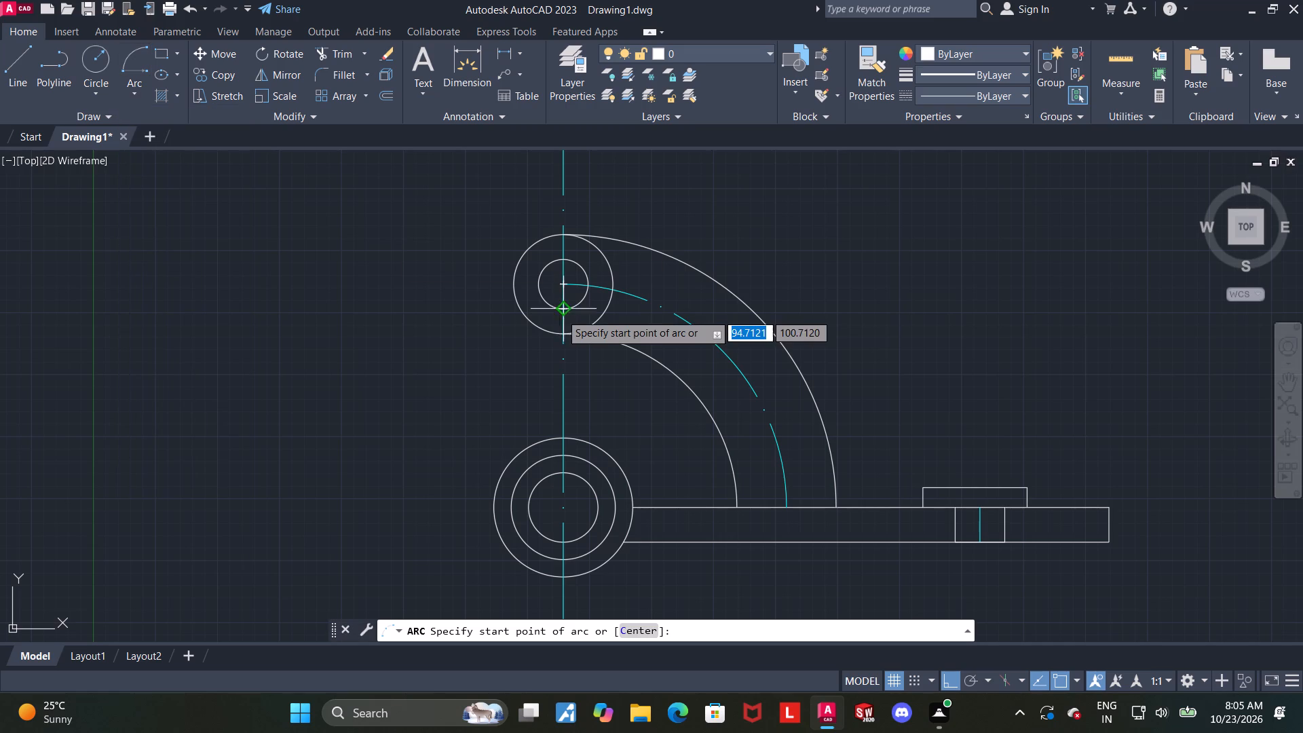
left_click(564, 286)
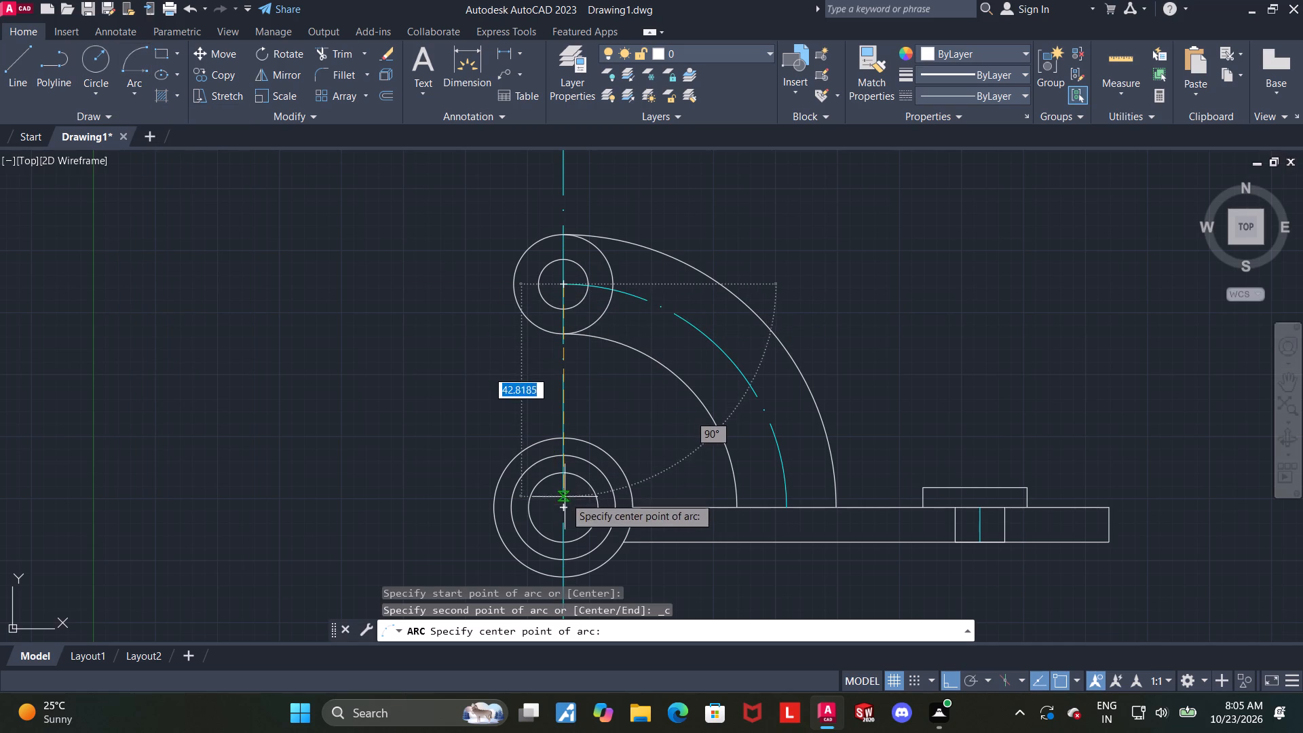
left_click(566, 508)
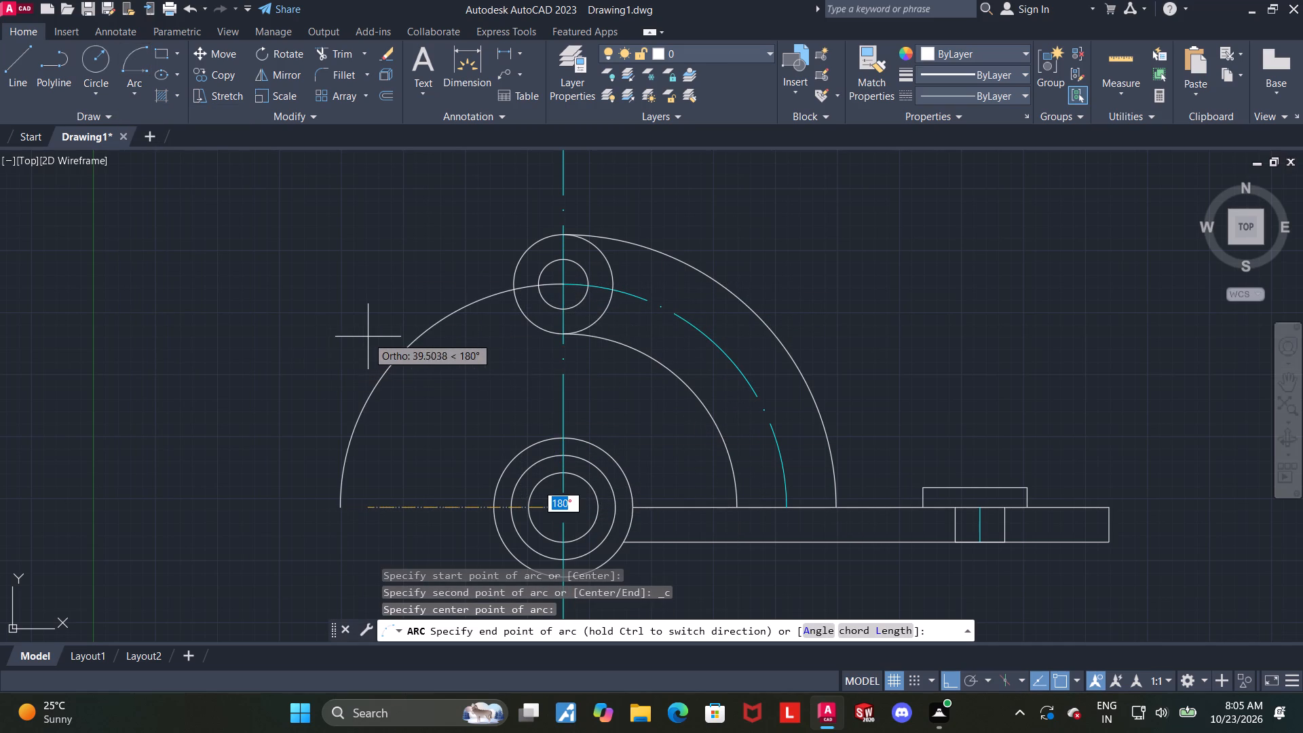
key("F8")
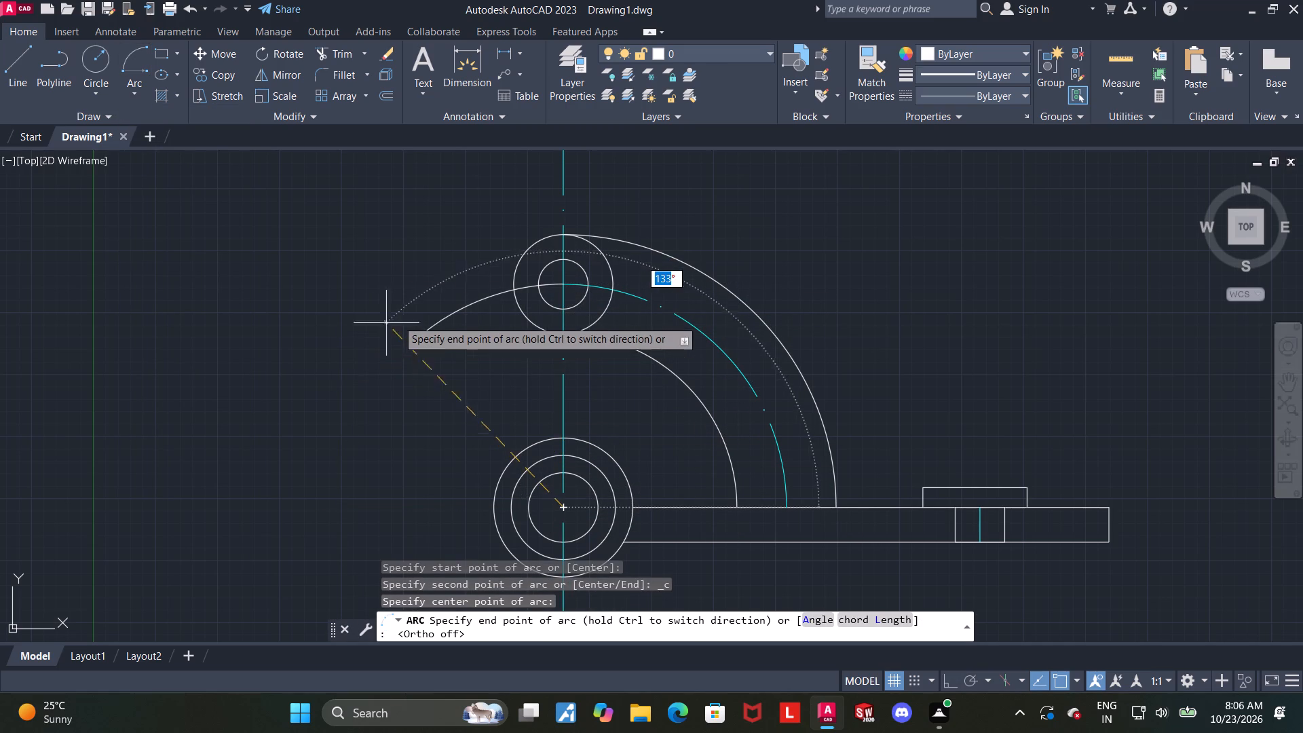
left_click(483, 278)
key("Escape")
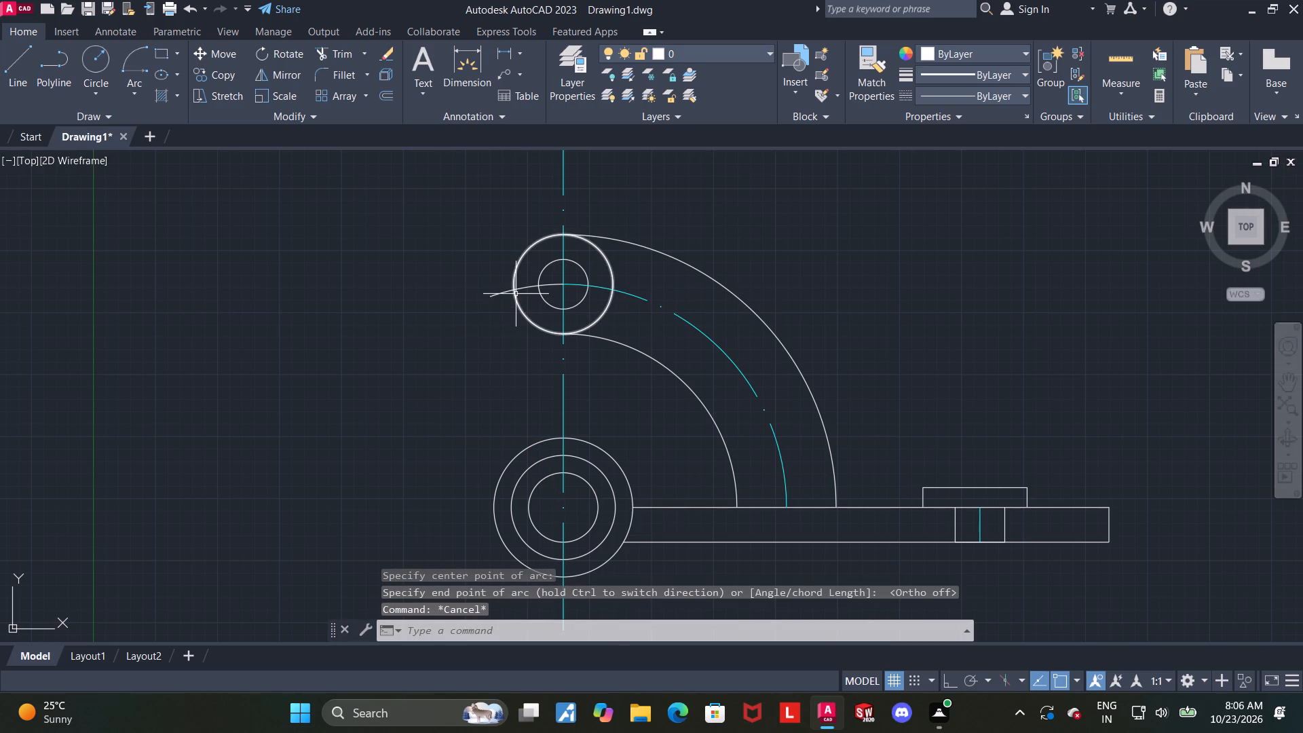
Set the short arc extending past the upper boss to the ACAD_ISO04W100 linetype and cyan colour.
left_click(511, 291)
left_click(945, 90)
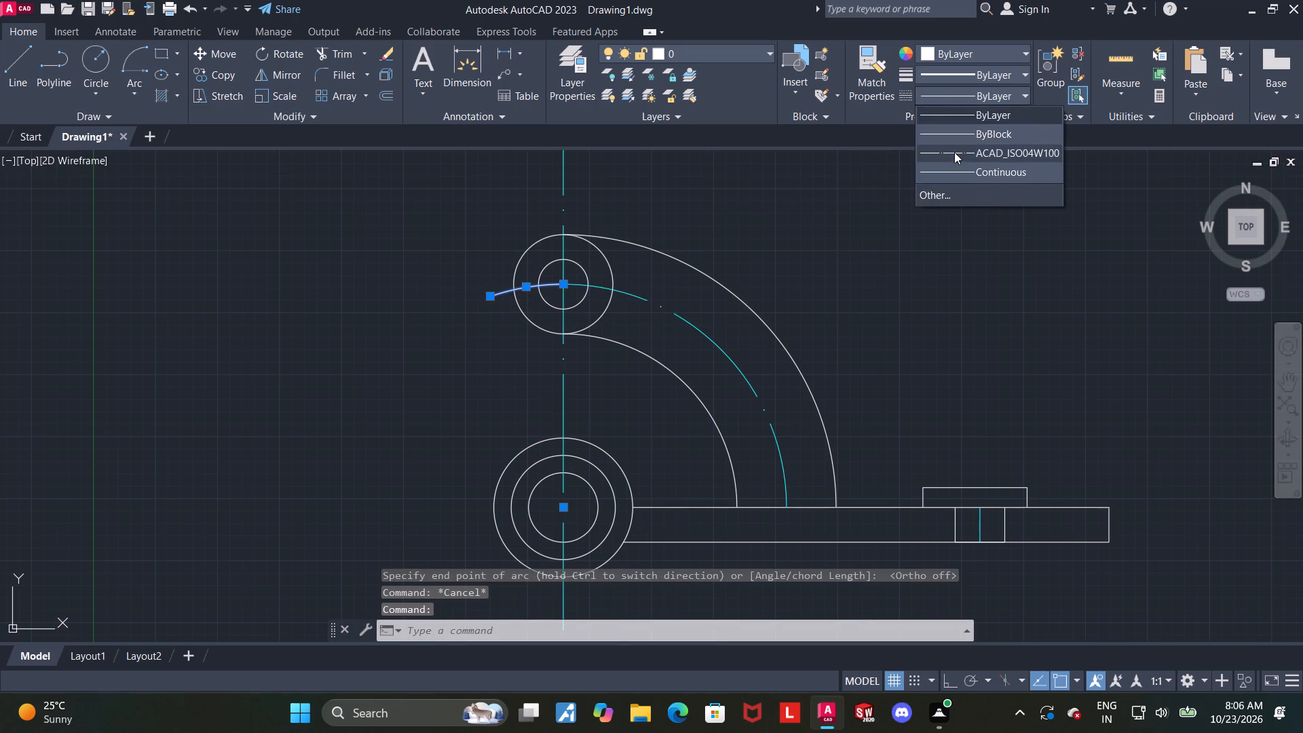
left_click(954, 152)
left_click(956, 53)
left_click(972, 225)
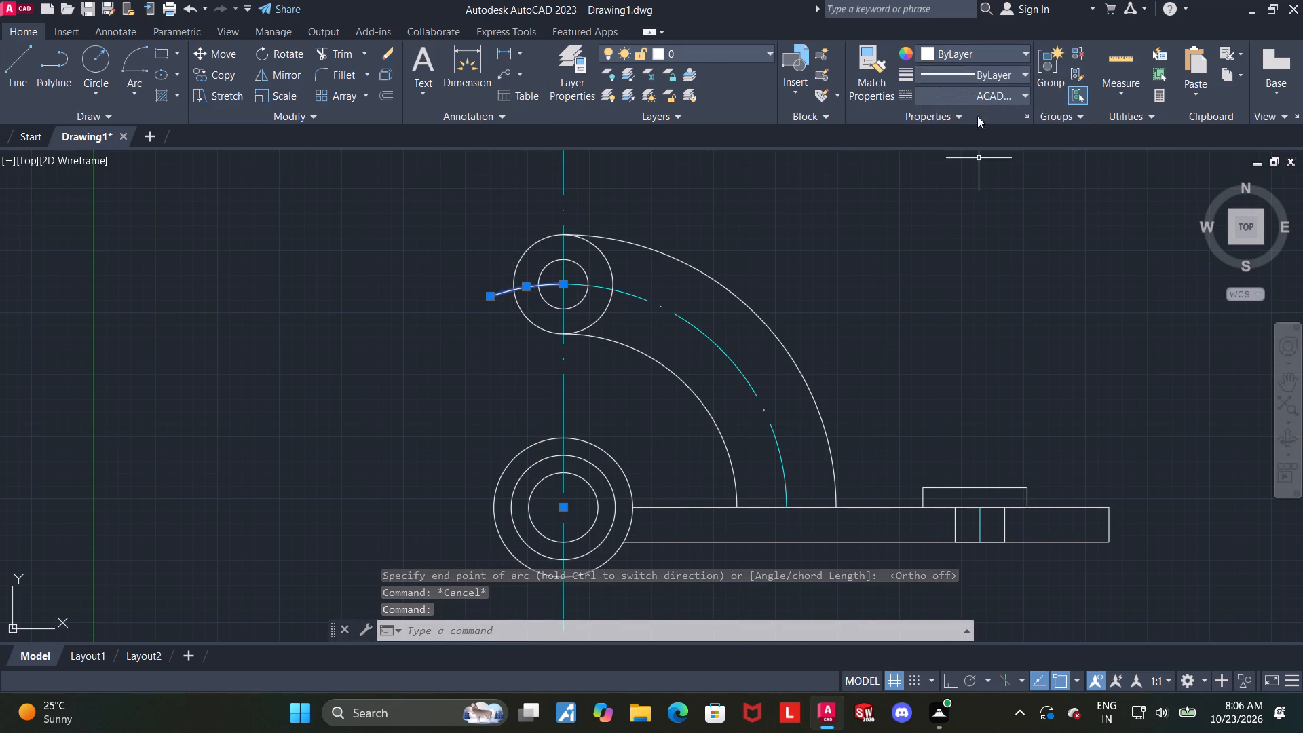
left_click(974, 51)
left_click(984, 210)
key("Escape")
Join the short cyan arc and the arm's middle cyan arc into one centre-line arc.
scroll(616, 280, "up", 2)
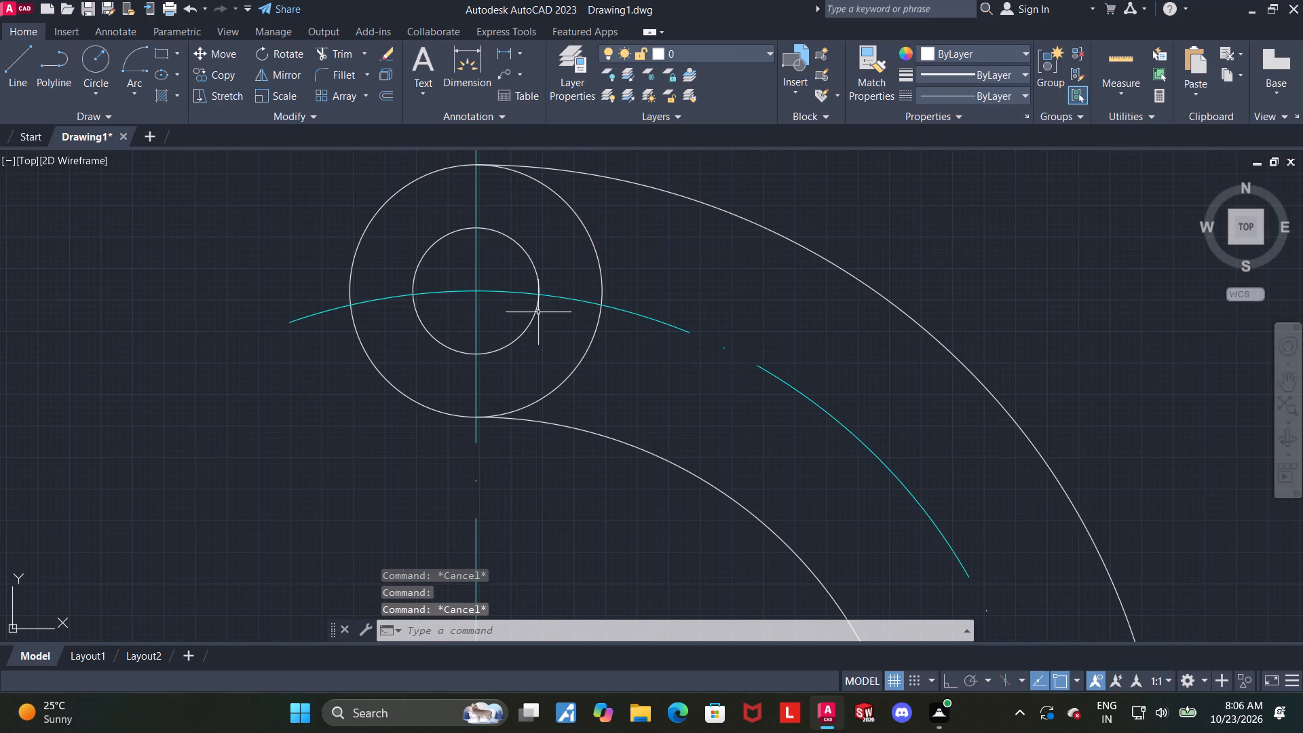
left_click(435, 288)
left_click(438, 293)
left_click(439, 293)
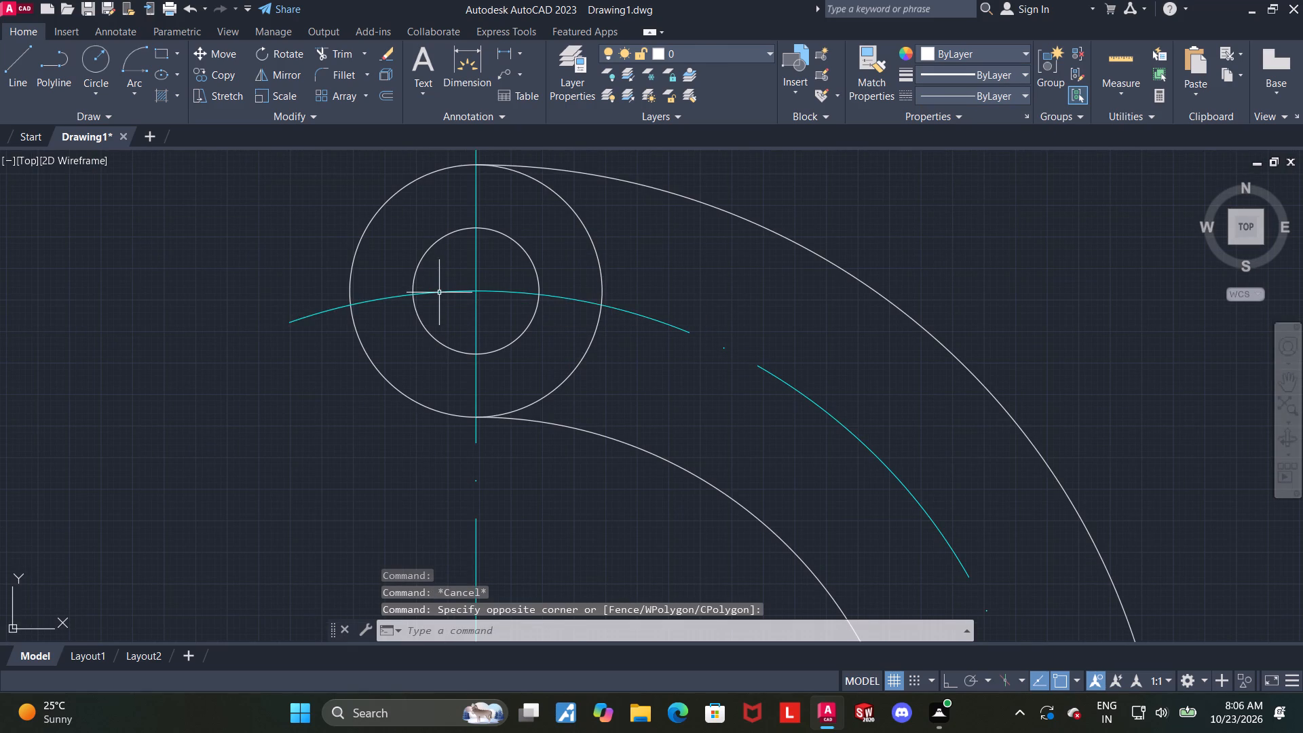
left_click(583, 298)
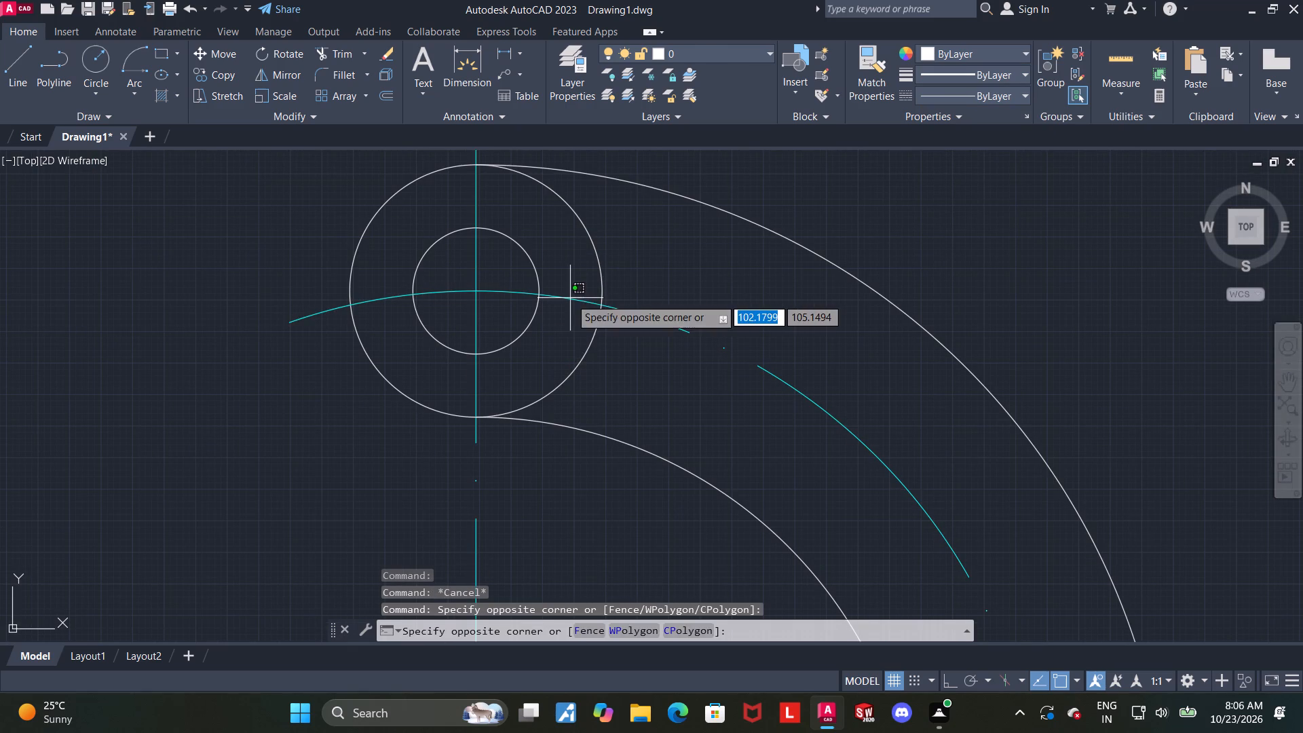
left_click(570, 298)
left_click(575, 299)
left_click(403, 295)
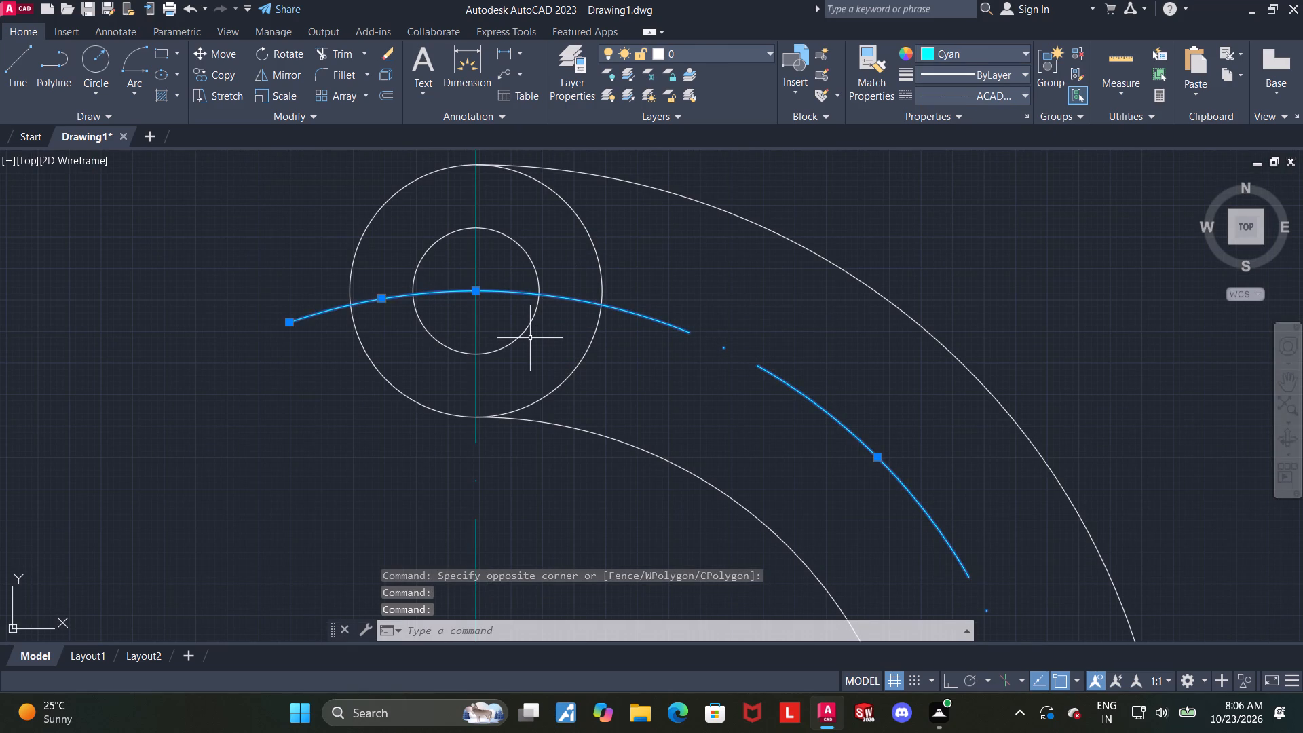
key("j")
key("Return")
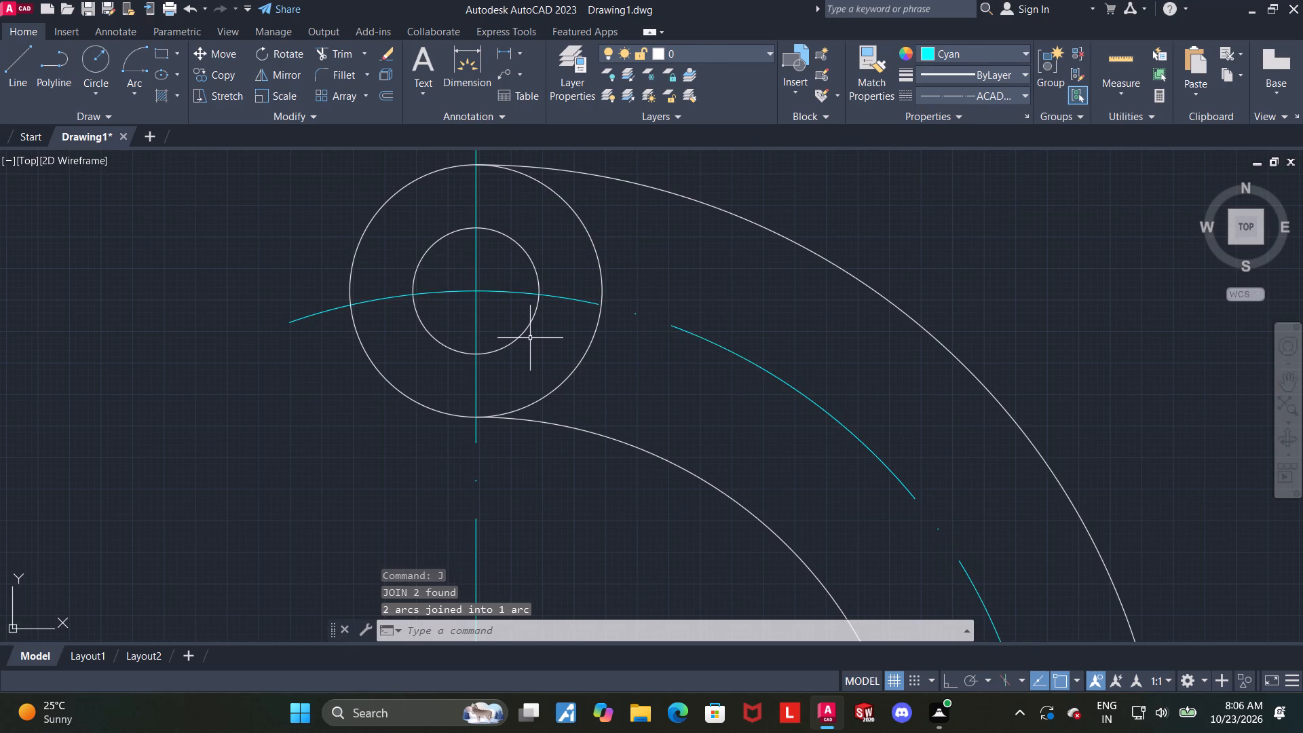
Trim the right half of the radius 10 circle lying between the arm's inner and outer arcs.
scroll(658, 421, "down", 2)
middle_click_drag(782, 421, 779, 362)
scroll(641, 347, "up", 1)
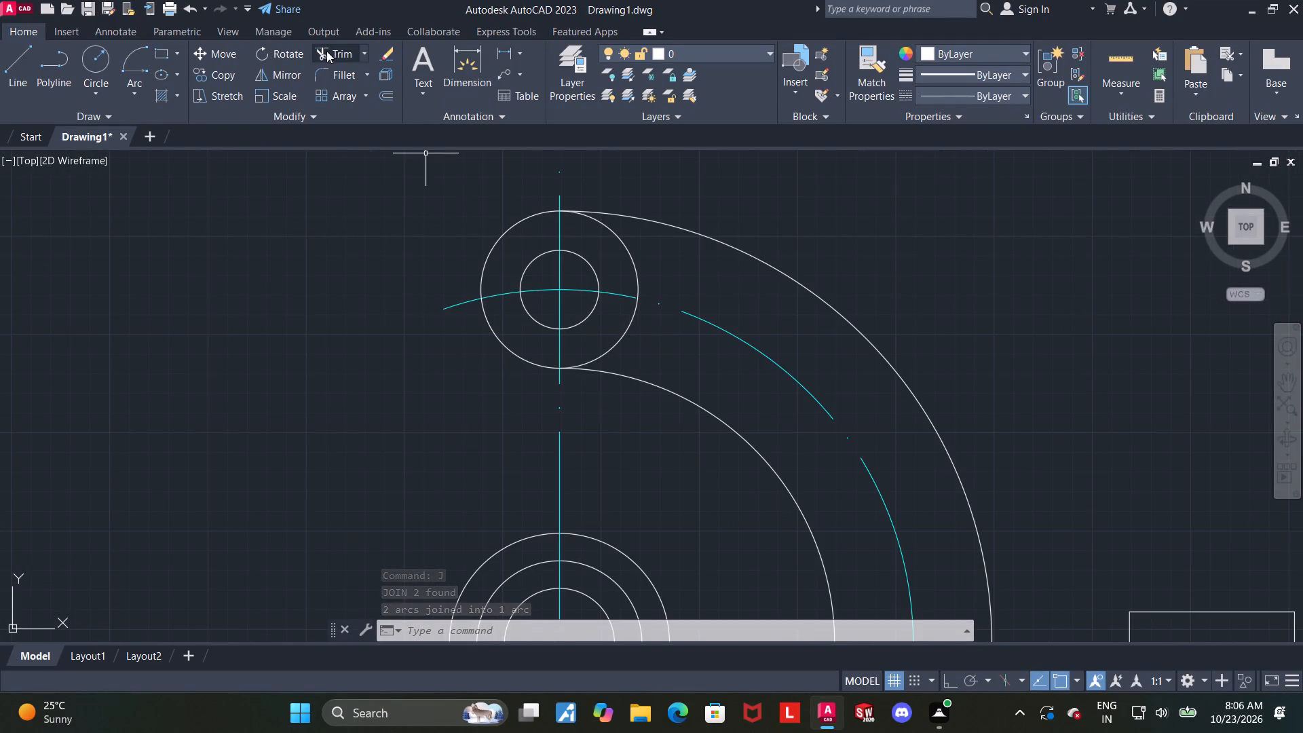
left_click(326, 50)
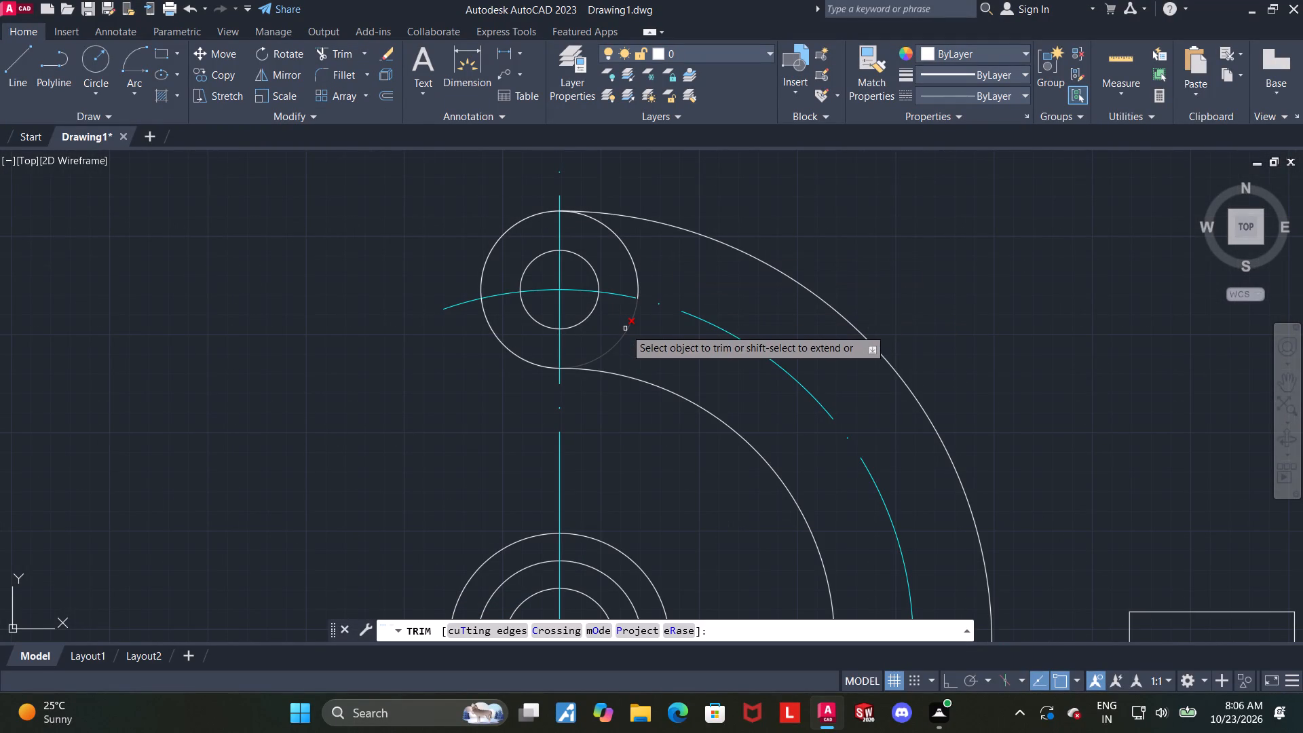
left_click(626, 329)
left_click(636, 262)
scroll(636, 265, "down", 2)
scroll(801, 356, "up", 1)
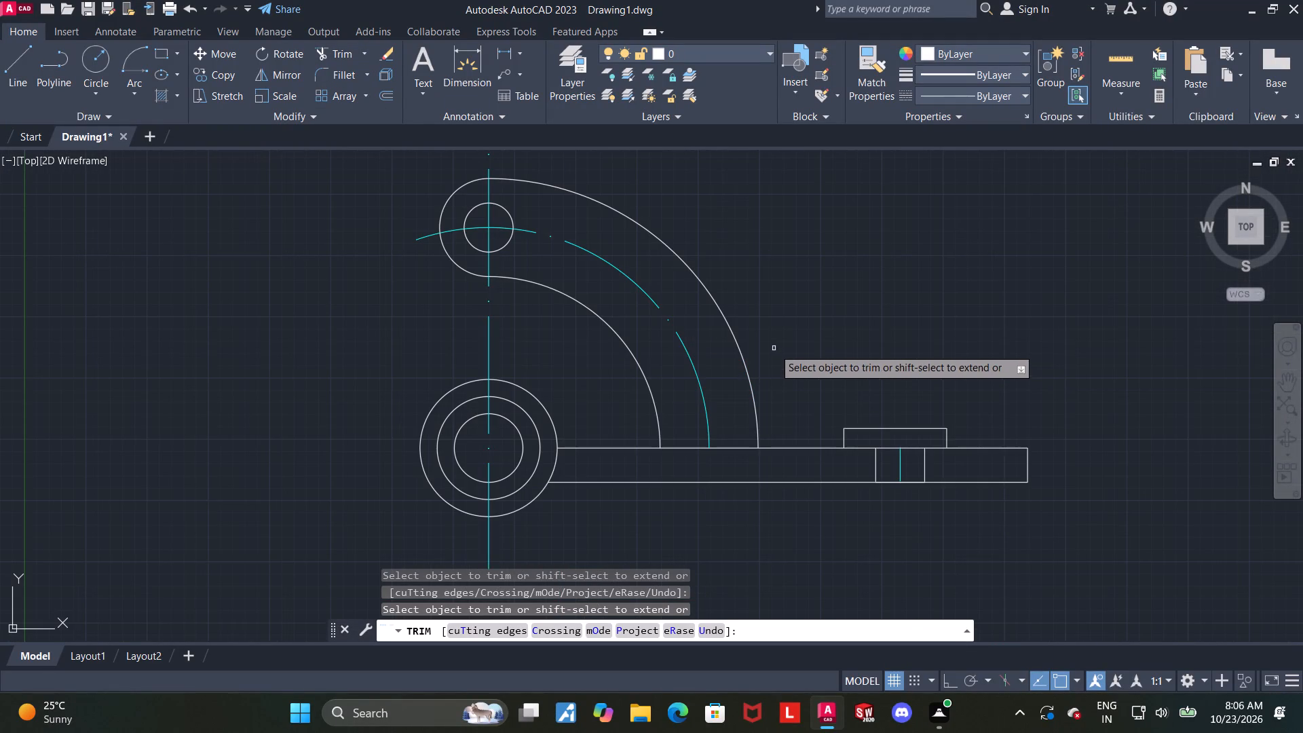
key("Escape")
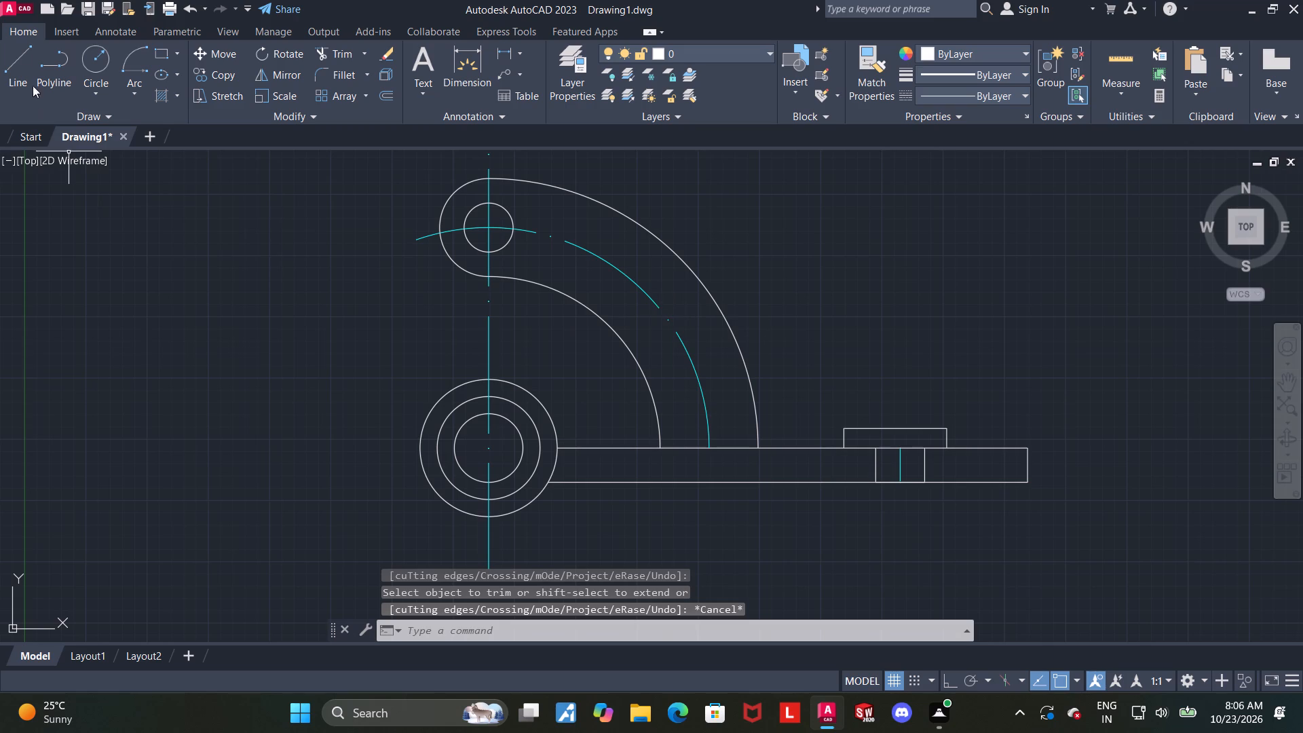
Draw a line about 74 units long from the lower circles' centre at 15 degrees, crossing the curved arm.
left_click(22, 52)
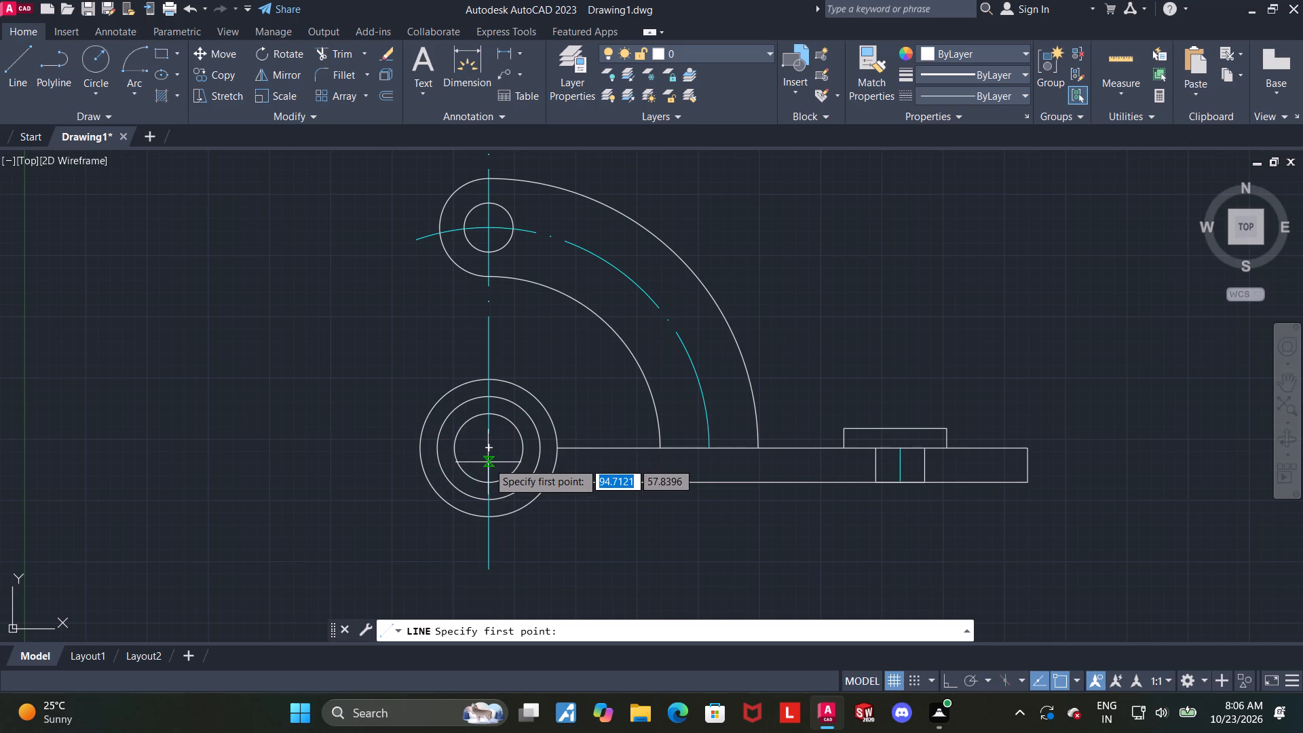
left_click(487, 450)
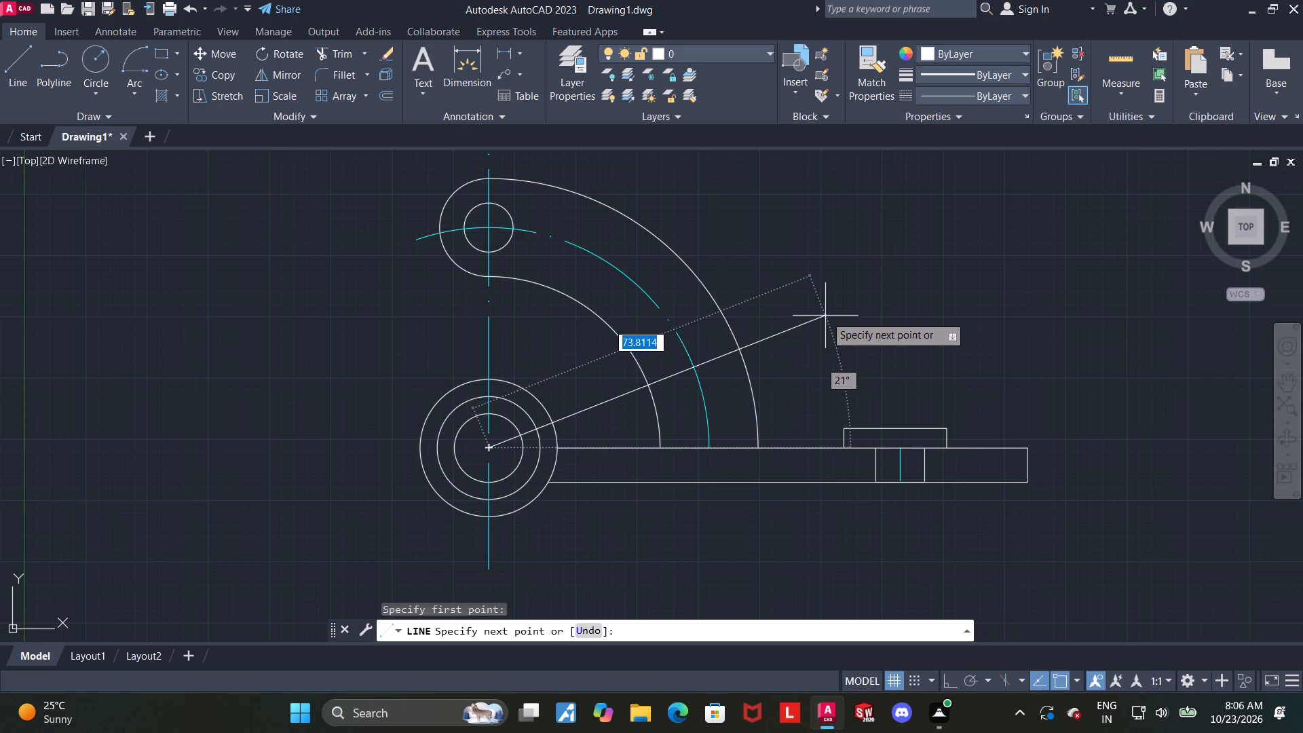
key("Tab")
type("15")
key("Return")
key("Escape")
key("Escape")
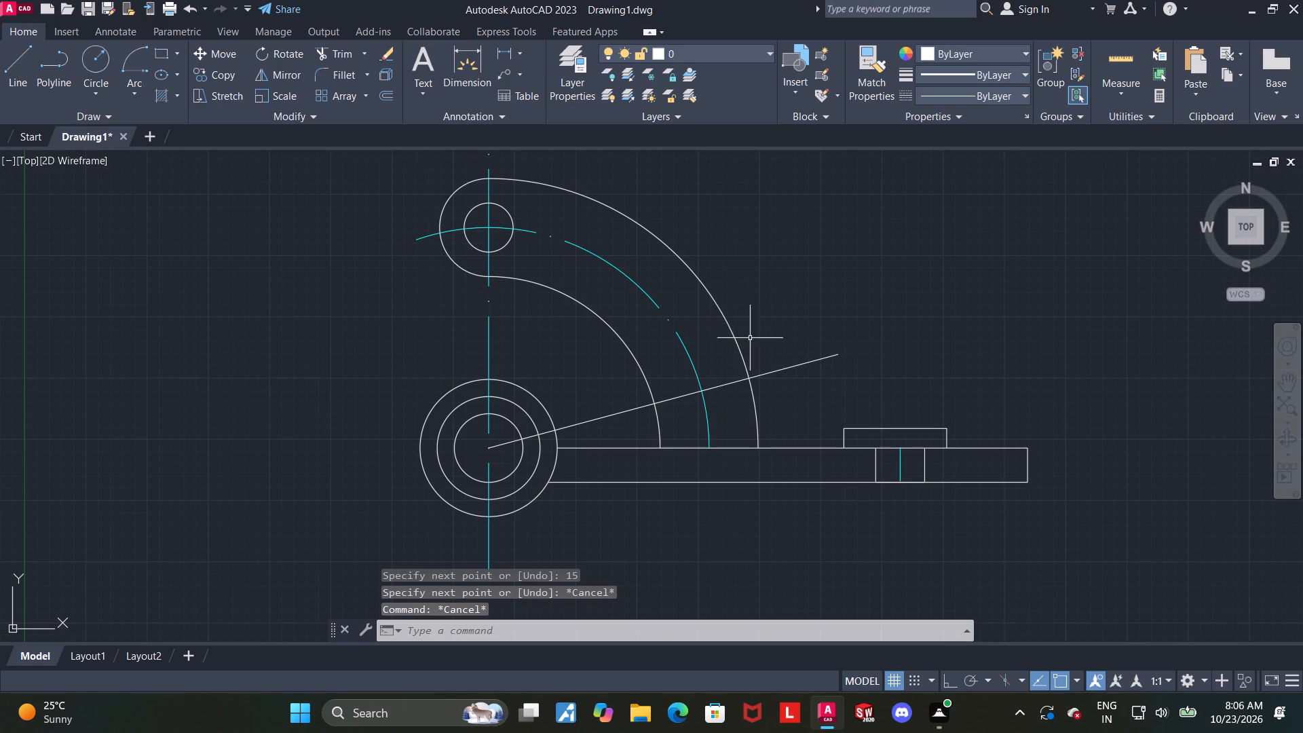
Set the 15-degree line to the ACAD_ISO04W100 linetype and cyan colour.
left_click(791, 364)
left_click(969, 88)
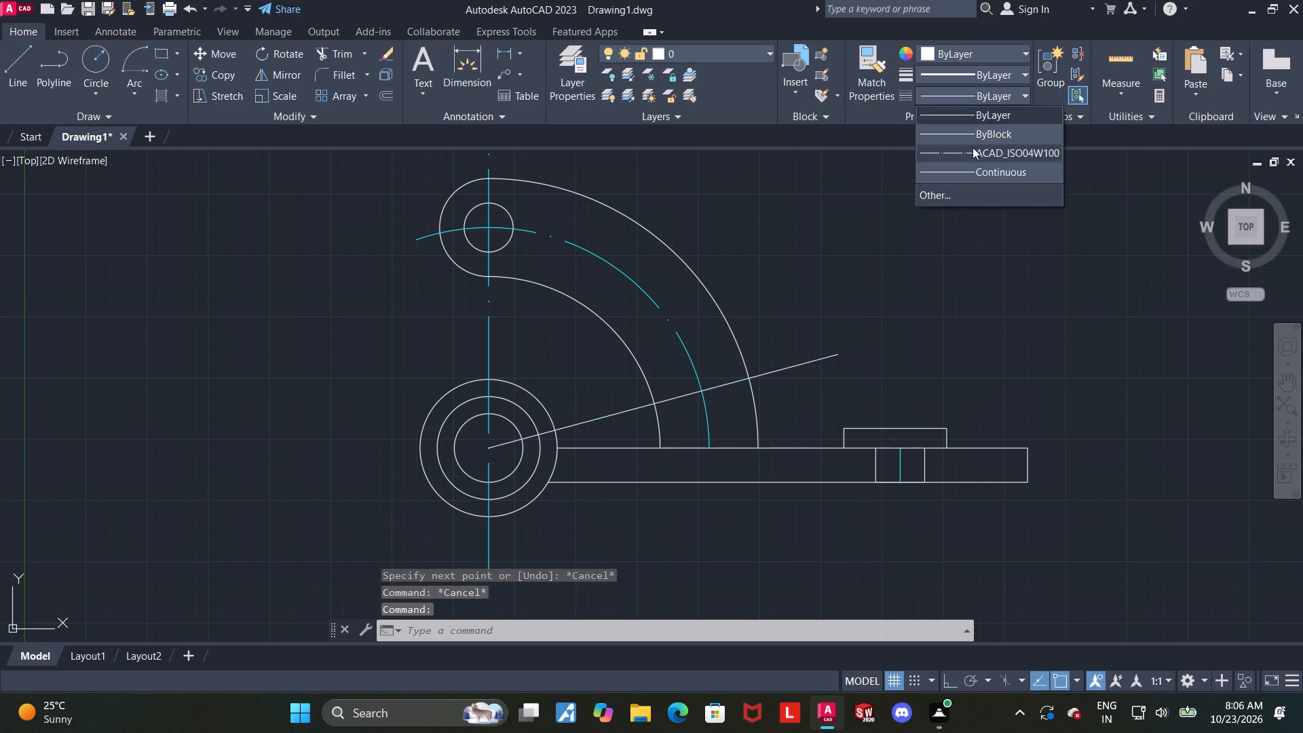
left_click(973, 150)
left_click(970, 48)
left_click(971, 223)
key("Escape")
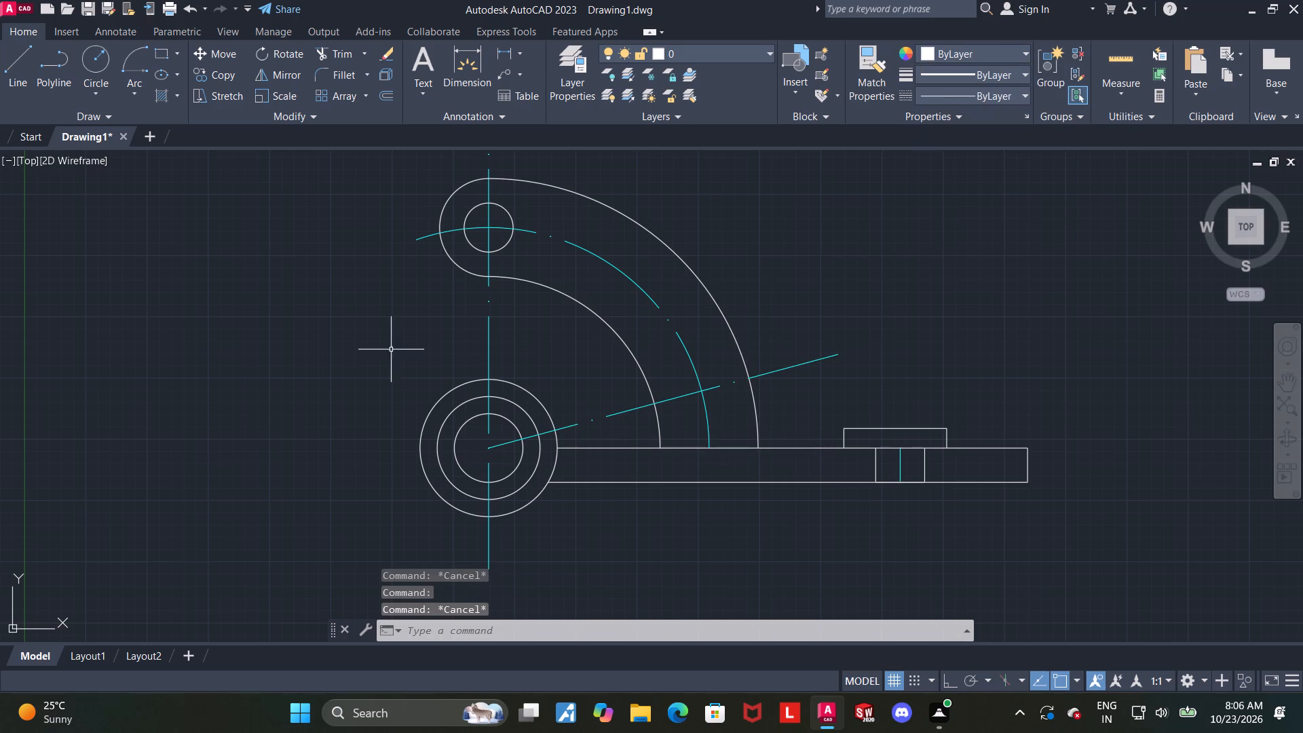
Draw a circle of radius 5 centred where the 15-degree line crosses the arm's centre-line arc.
left_click(95, 69)
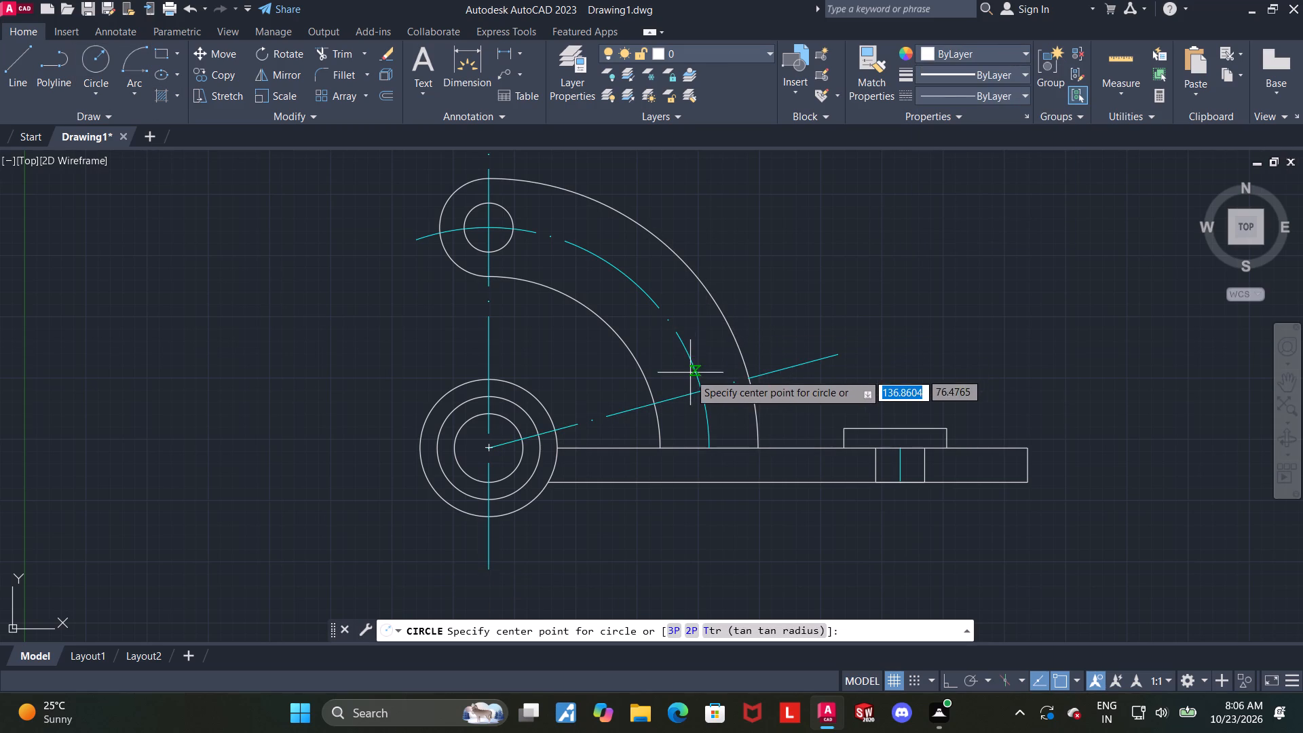
left_click(698, 388)
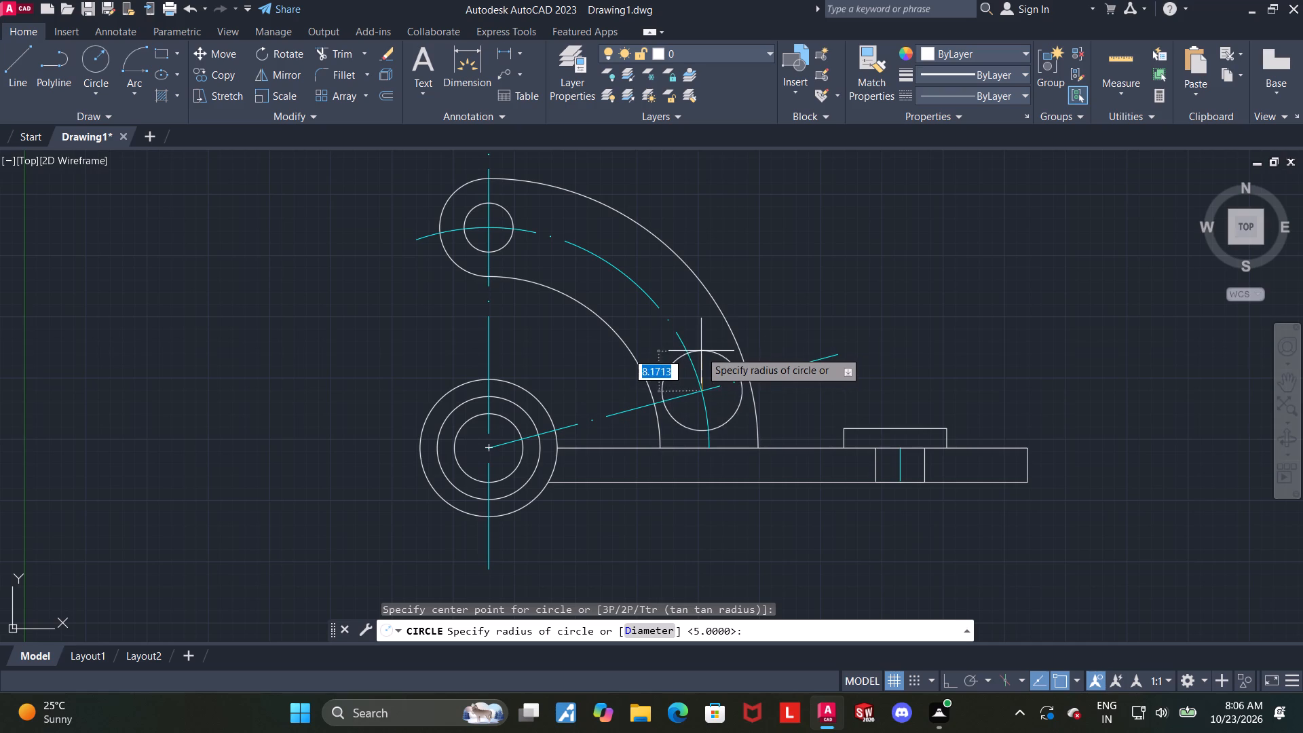
key("5")
key("Return")
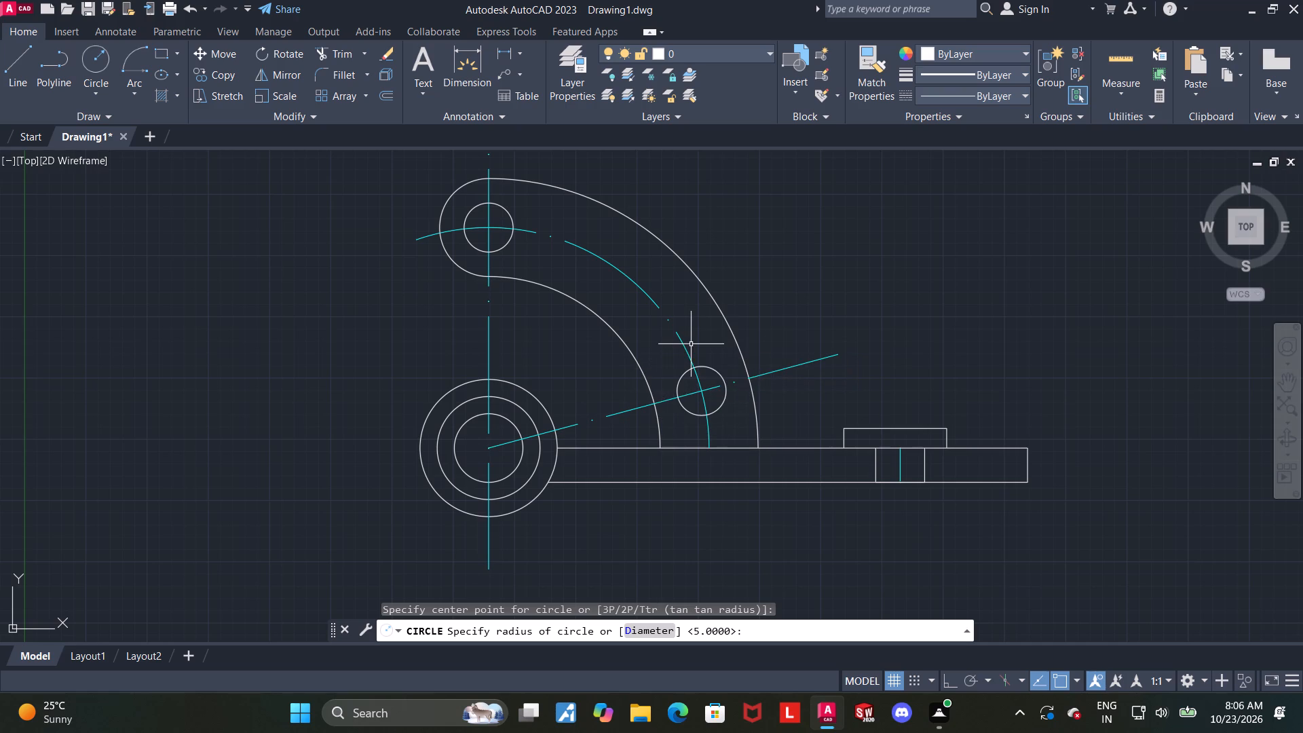
key("Escape")
Draw the slot's inner arc of radius 40 about the lower circles' centre, from the top circle's lower point to the 15-degree line.
left_click(124, 63)
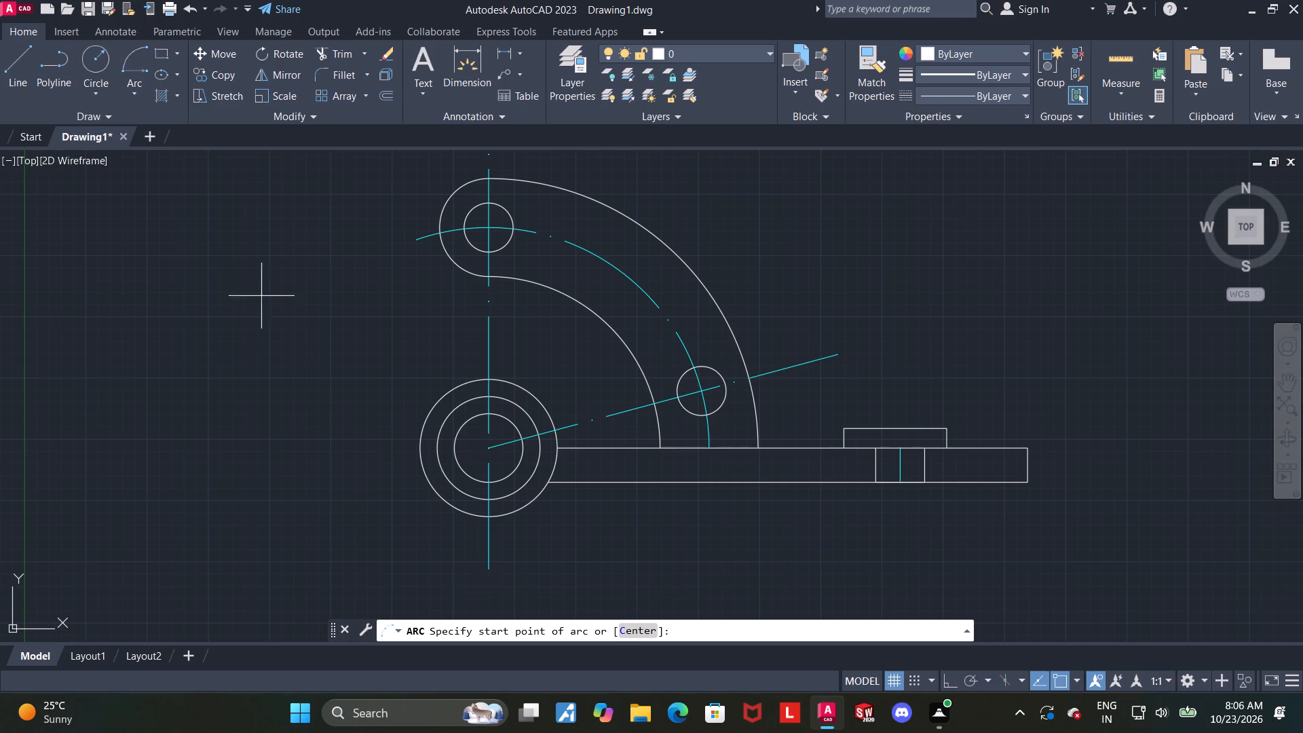
key("Escape")
left_click(140, 97)
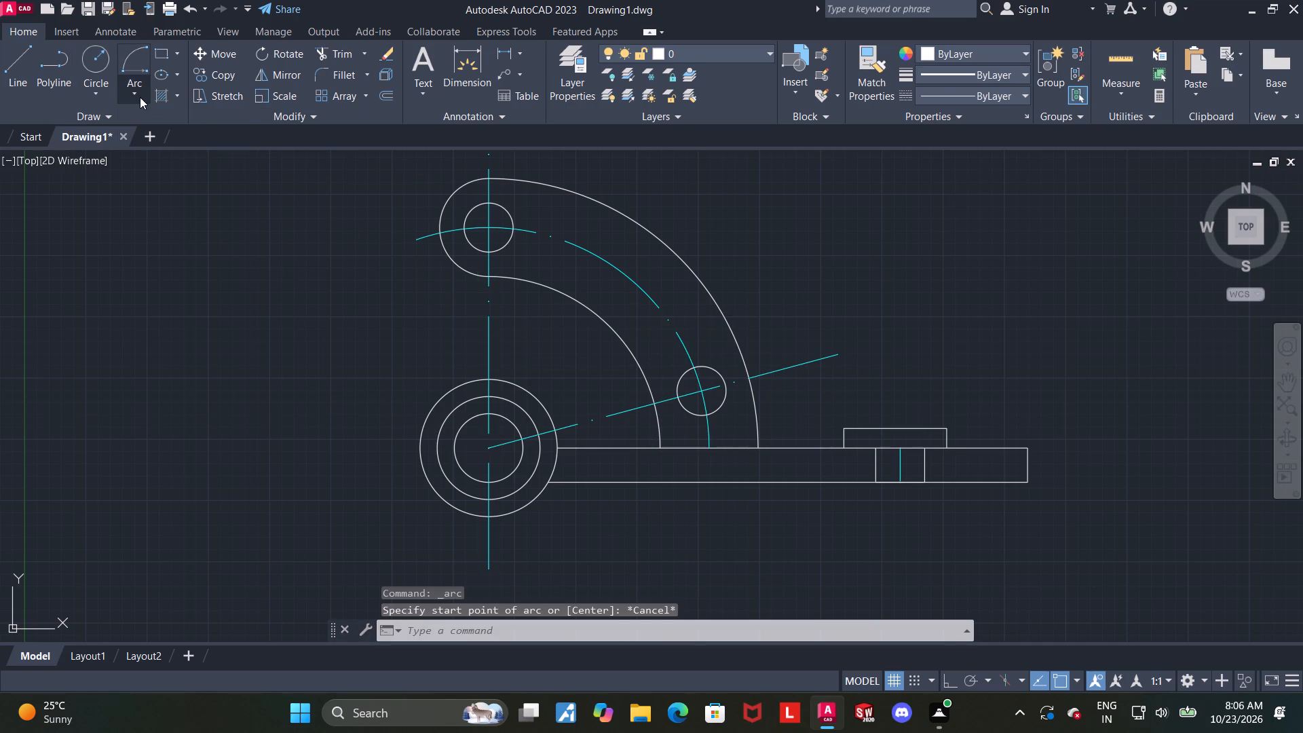
left_click(172, 170)
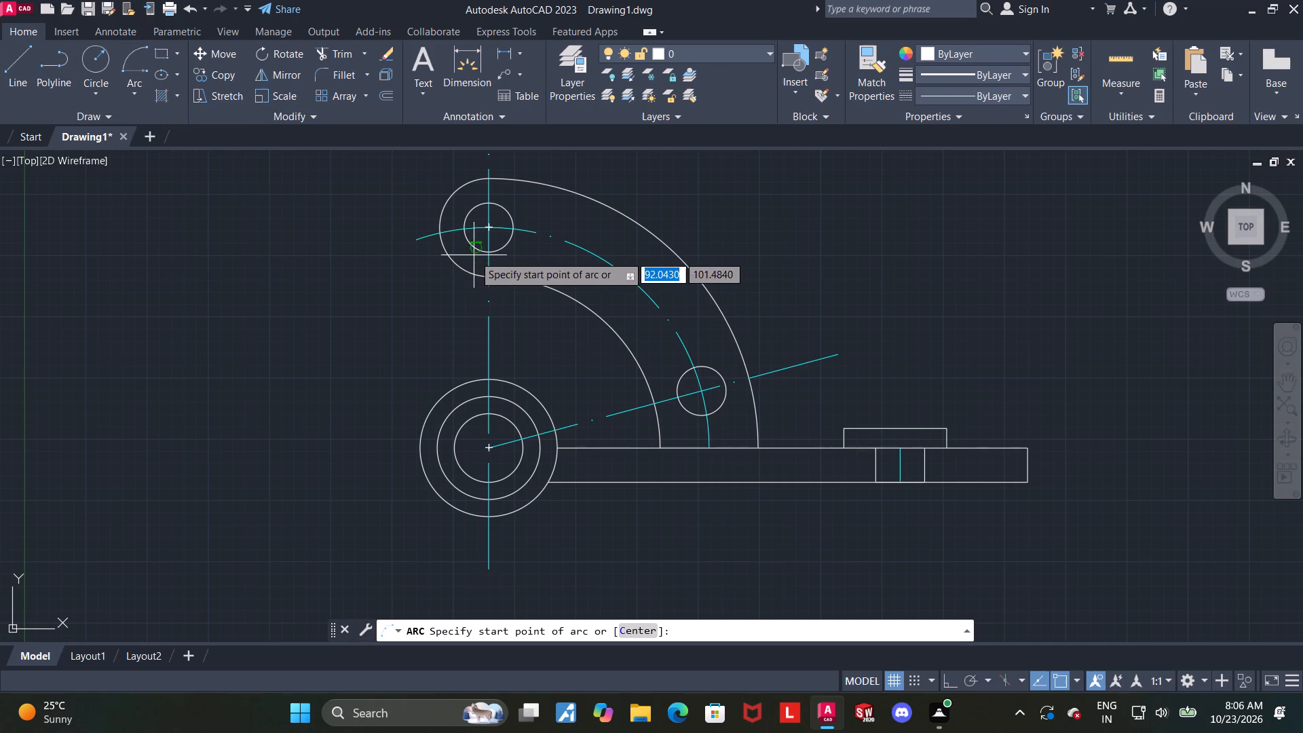
left_click(485, 252)
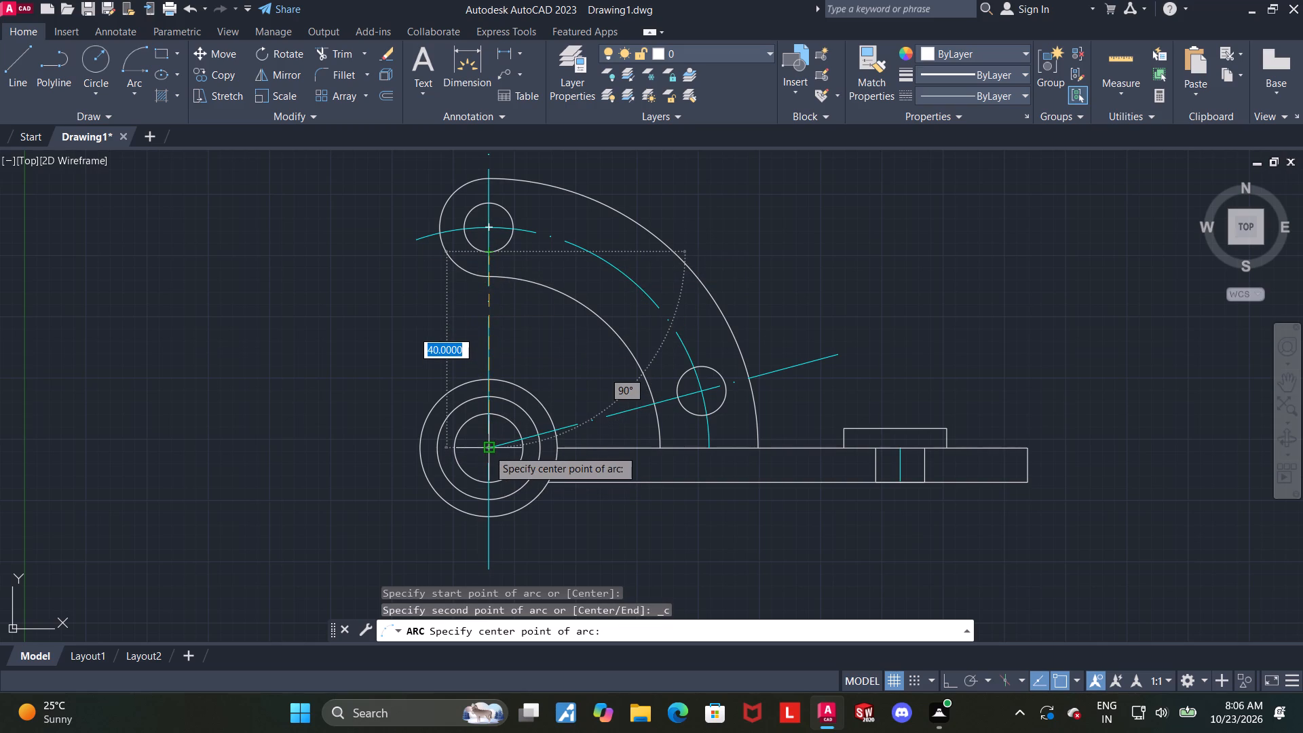
scroll(488, 449, "up", 2)
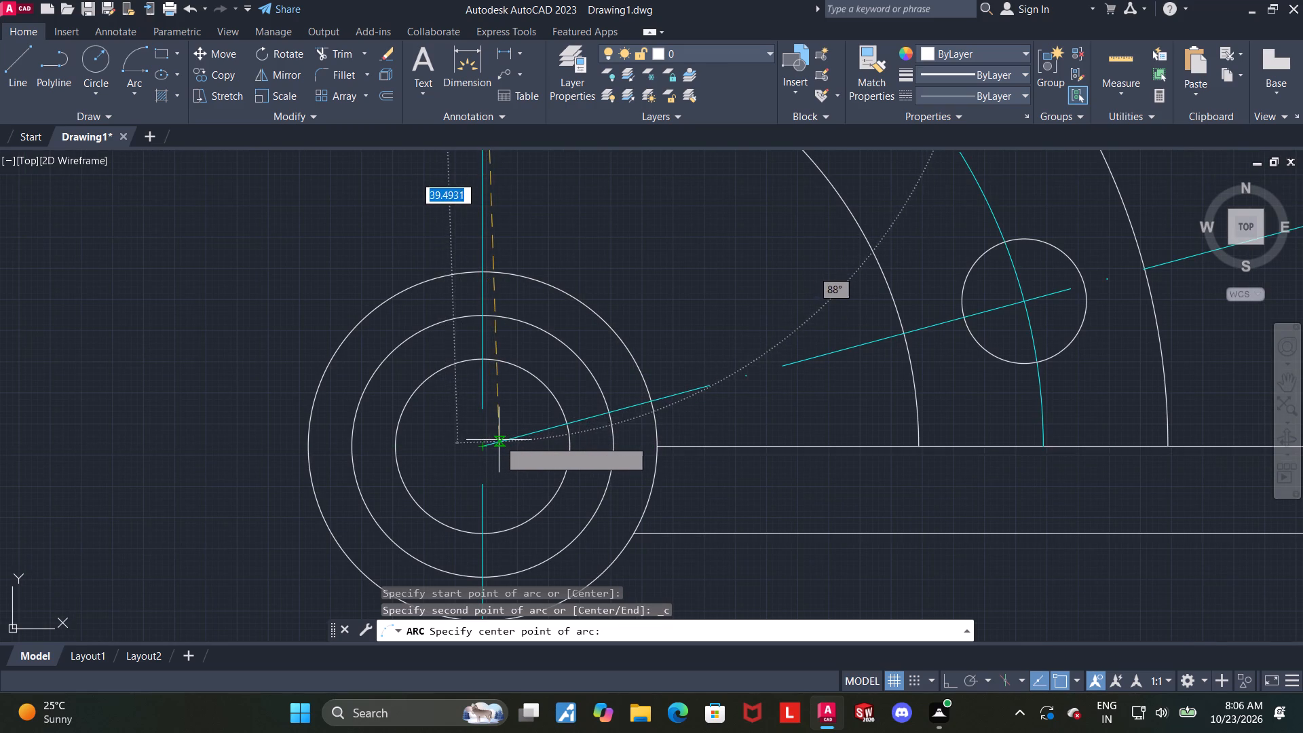
left_click(481, 447)
scroll(481, 447, "down", 2)
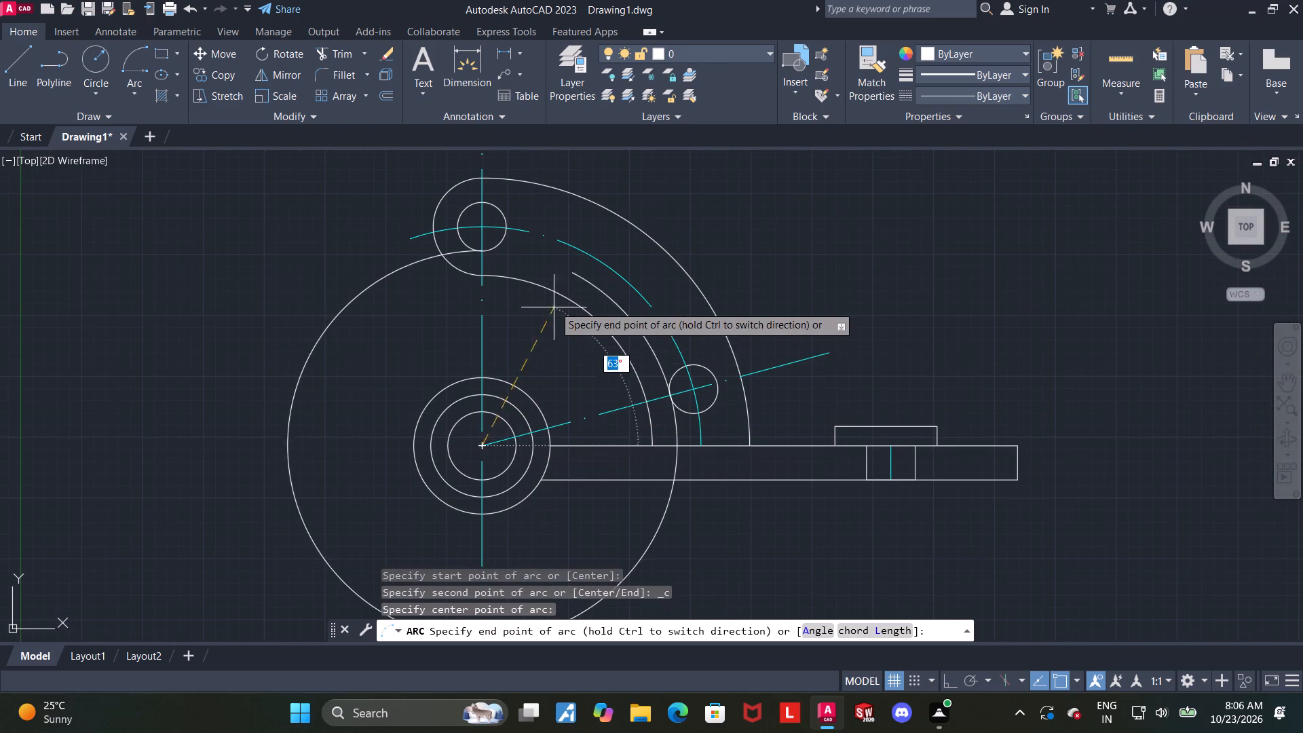
left_click(667, 400, "ctrl")
key("Escape")
key("Escape")
Draw the slot's outer arc about the lower circles' centre, from the top circle's upper point to the far side of the lower slot circle.
left_click(128, 67)
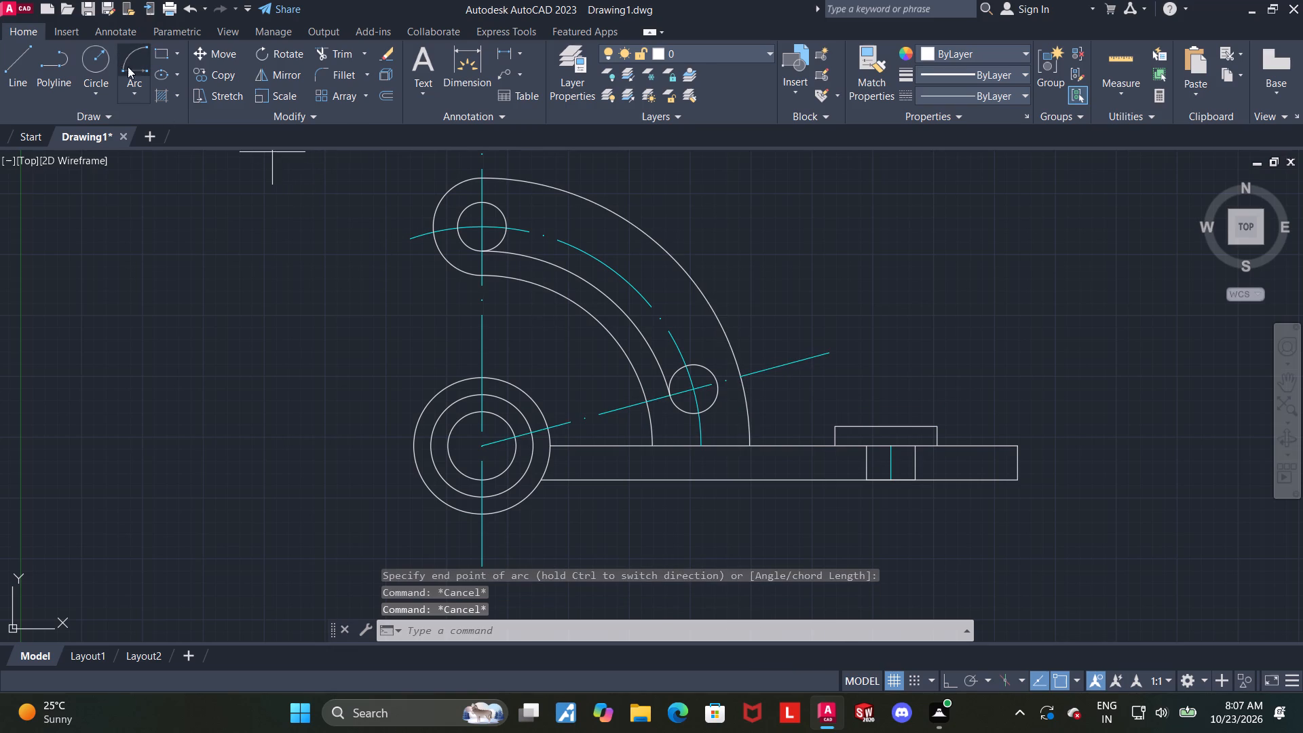
left_click(485, 203)
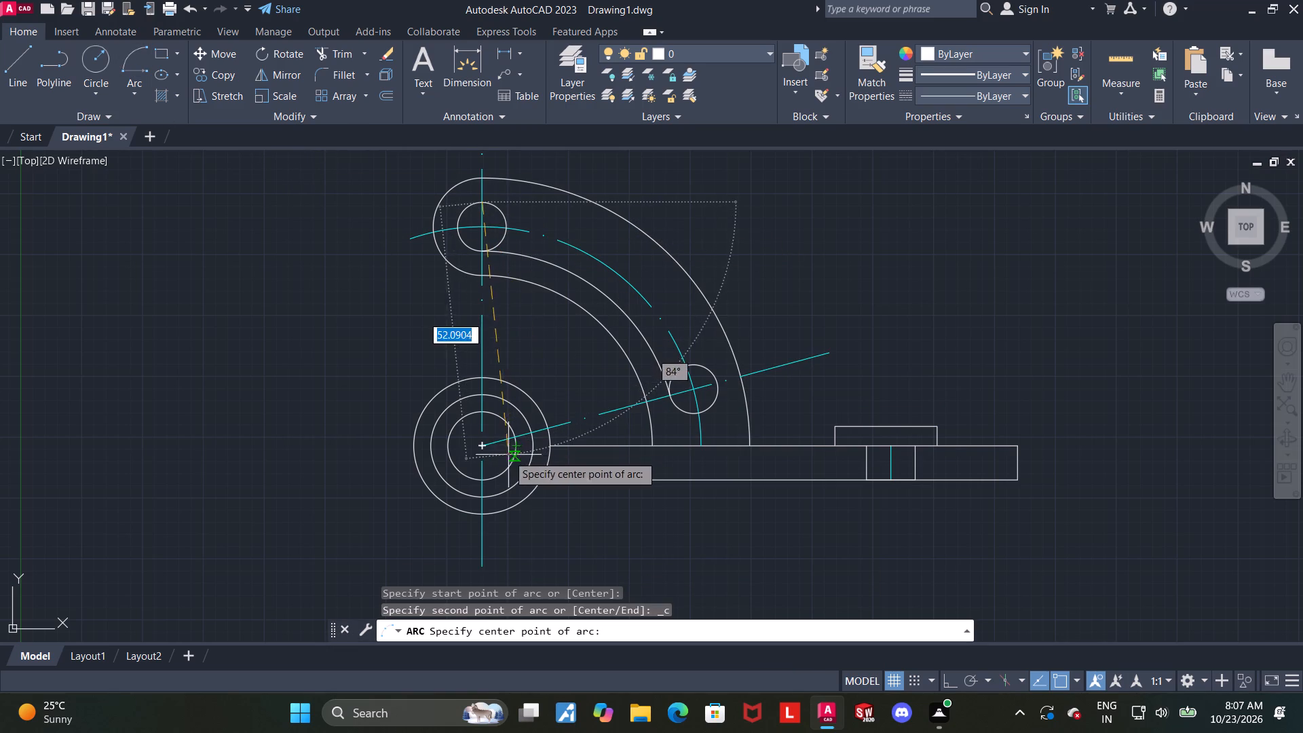
left_click(486, 449, "ctrl")
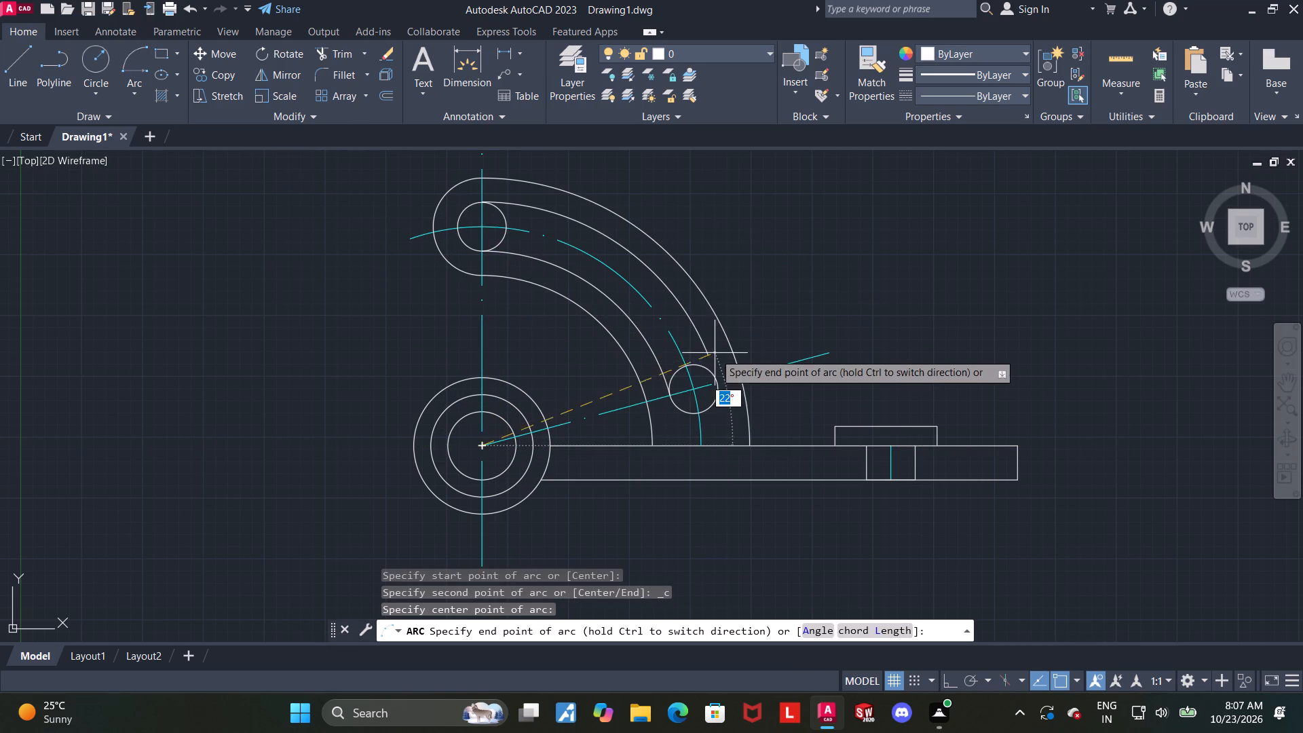
left_click(716, 382, "ctrl")
key("Escape")
key("Escape")
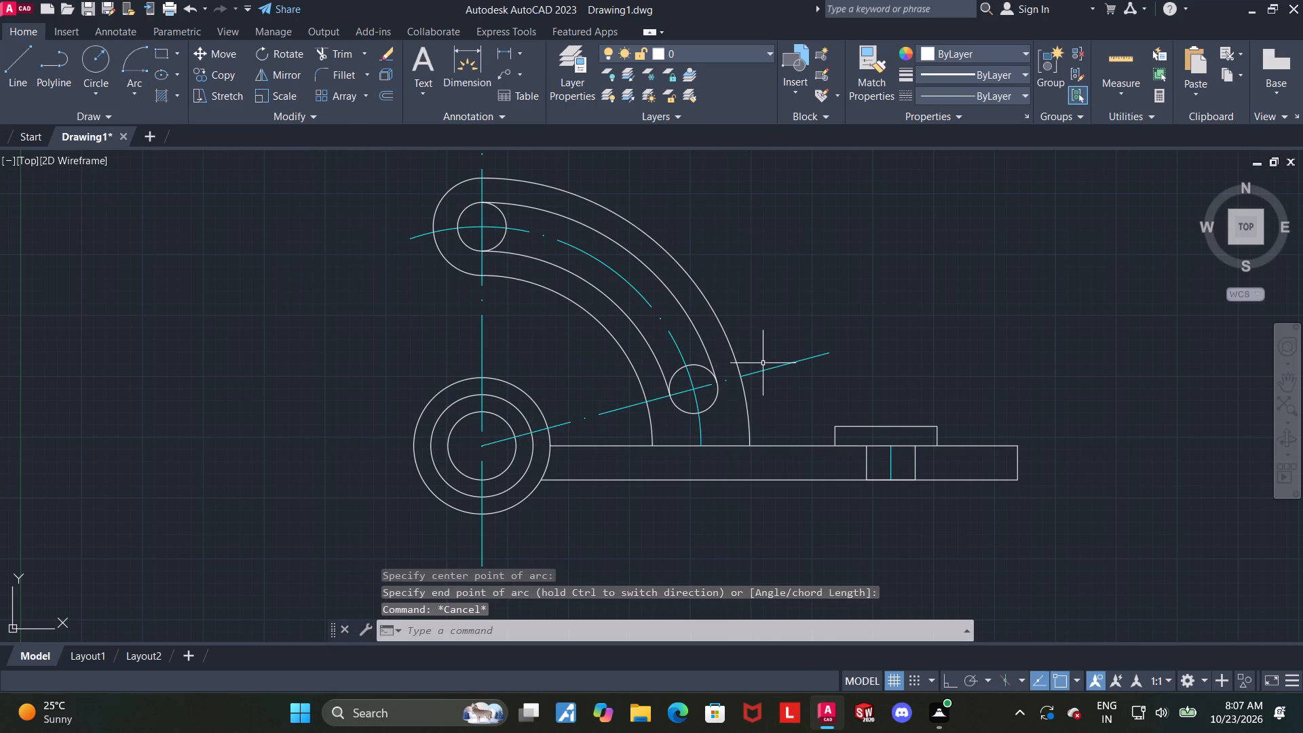
key("Escape")
Trim the portions of both radius 5 circles lying between the slot arcs to leave a rounded curved slot.
scroll(716, 369, "up", 1)
left_click(316, 57)
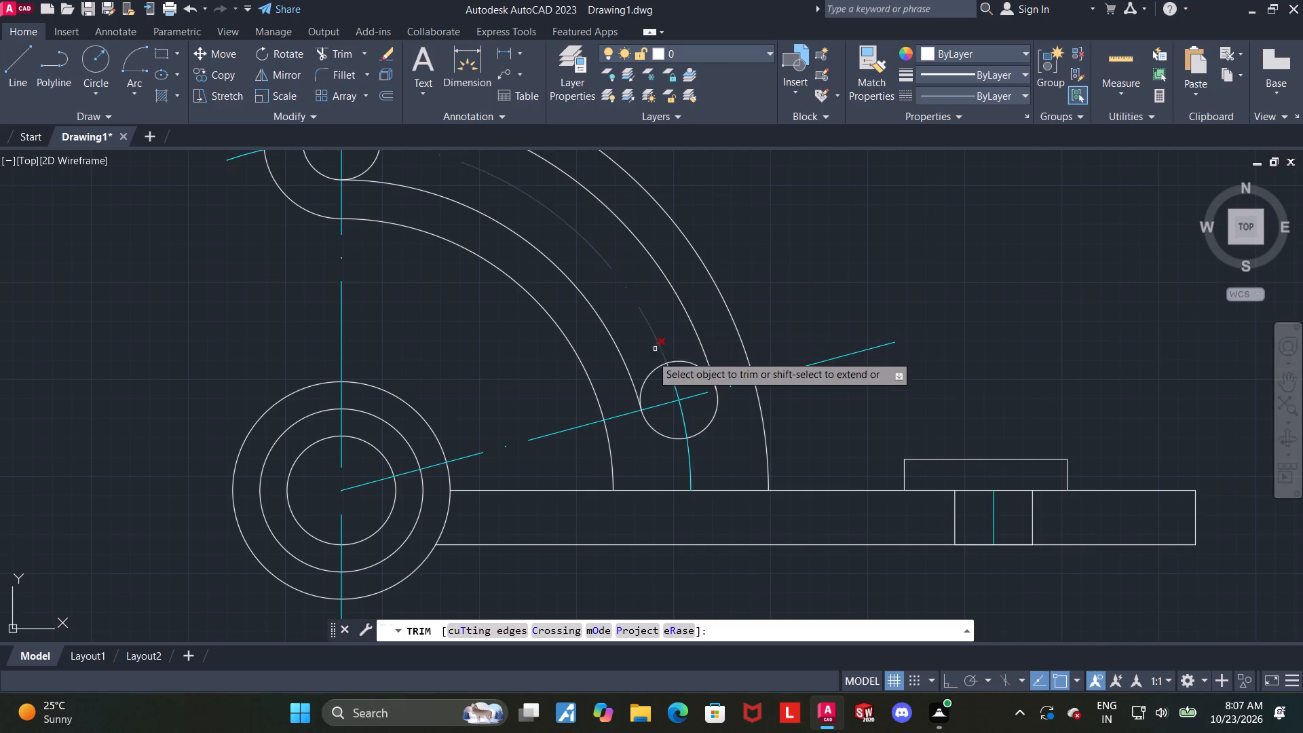
left_click(646, 384)
left_click(685, 363)
scroll(681, 361, "down", 1)
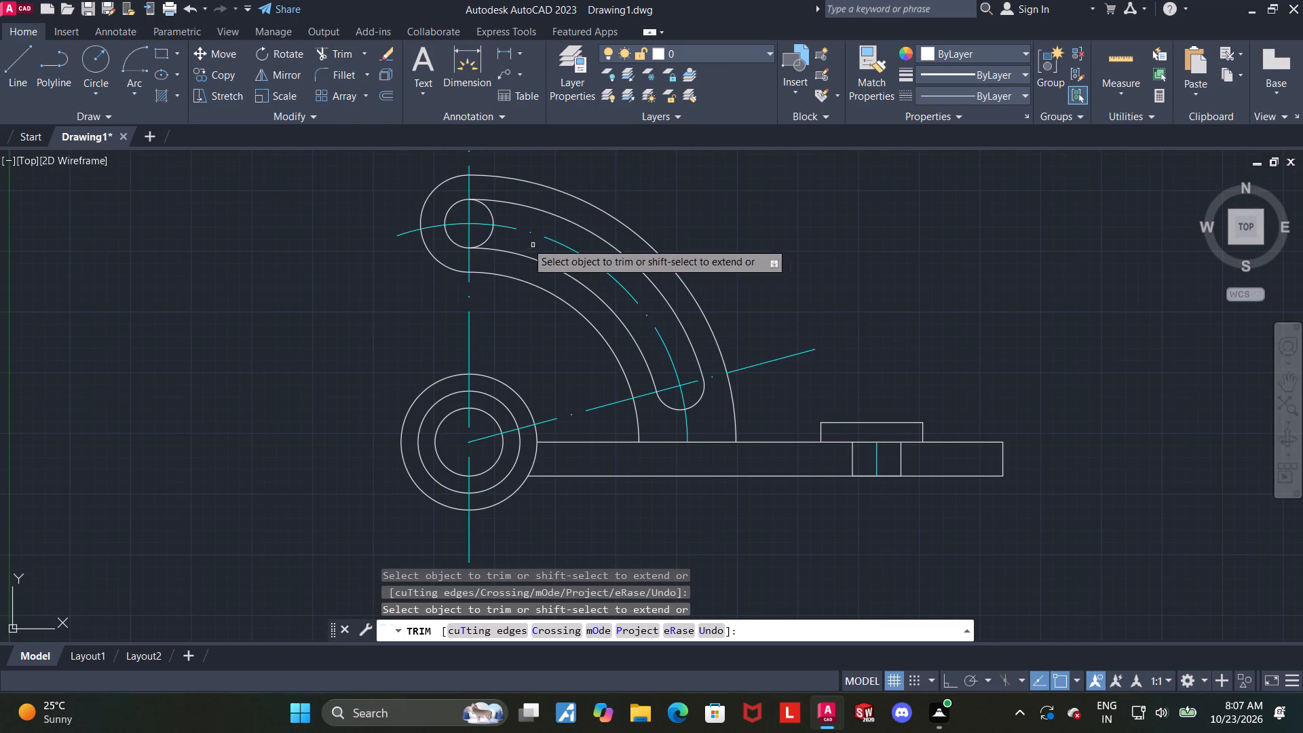
left_click(491, 232)
left_click(492, 212)
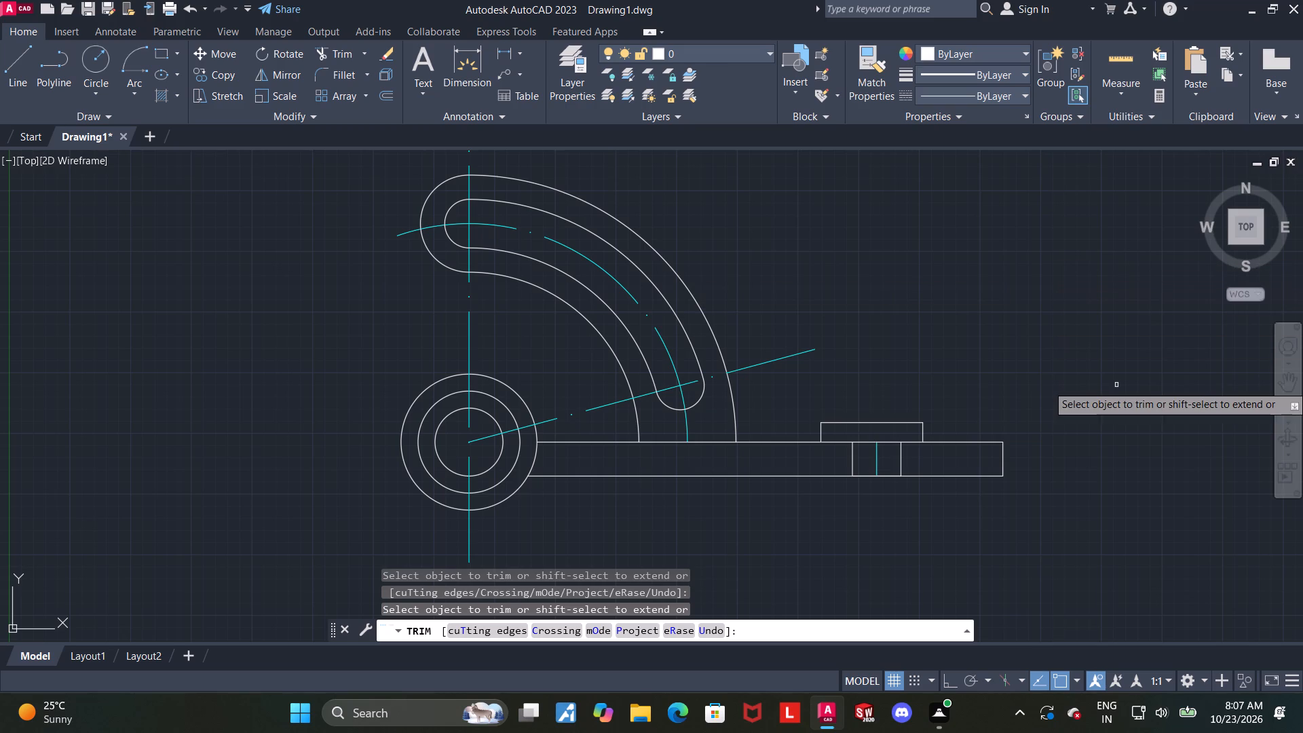
scroll(700, 276, "down", 1)
key("Escape")
Draw a short vertical line downward from the bottom end of the bar hole's centre line, past the bar's lower edge.
middle_click_drag(888, 263, 903, 274)
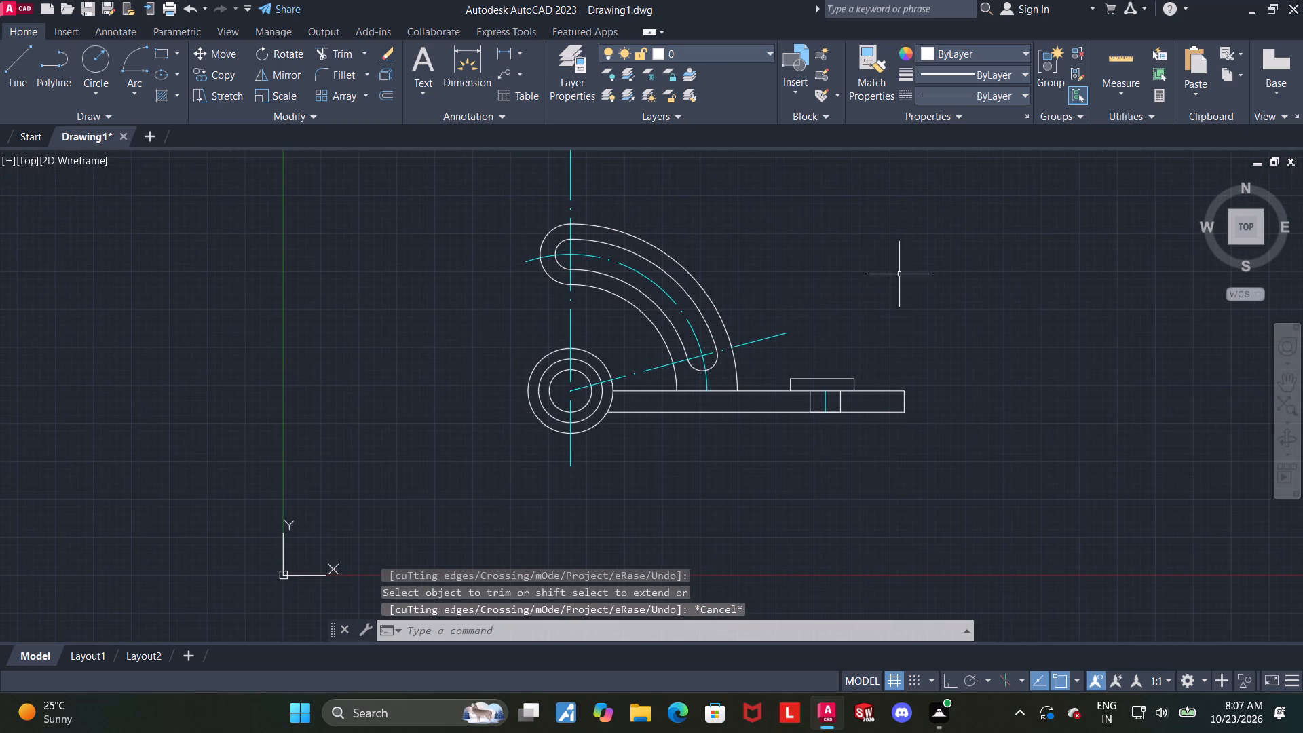
middle_click_drag(620, 322, 702, 320)
scroll(730, 428, "up", 1)
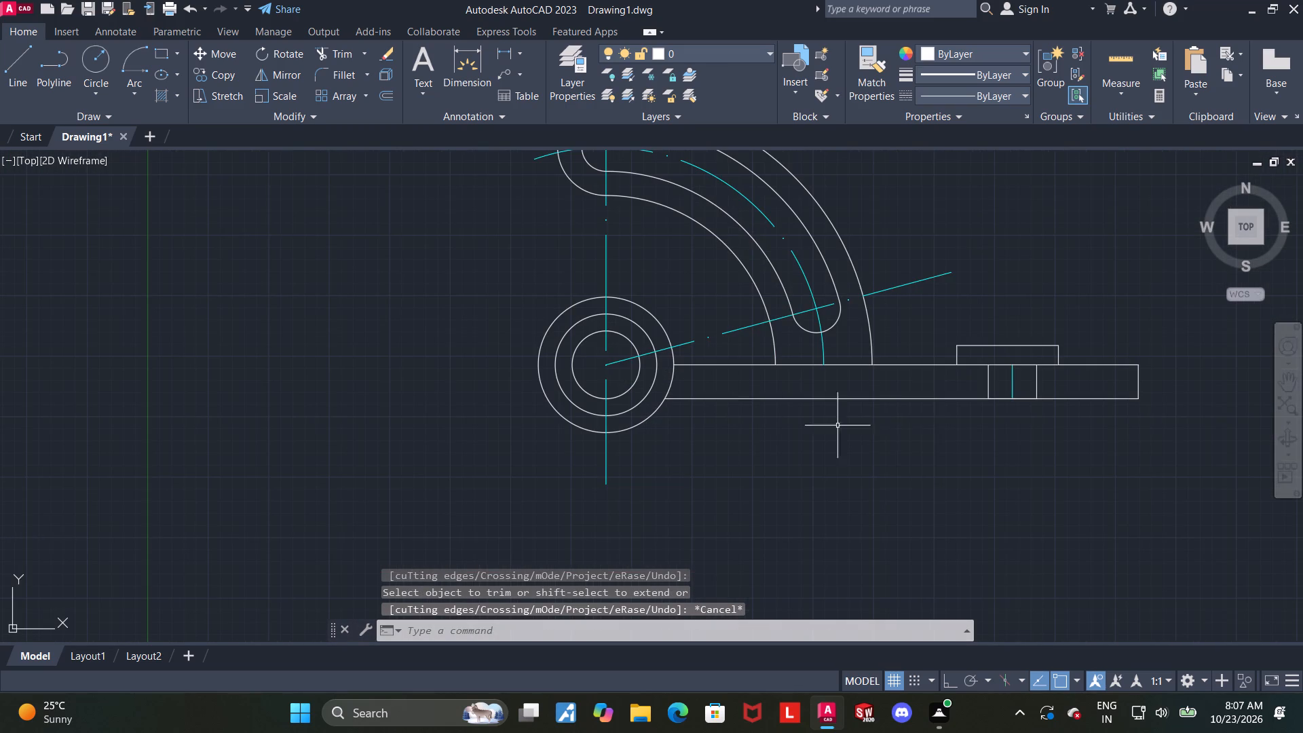
key("Escape")
middle_click_drag(1110, 391, 1103, 409)
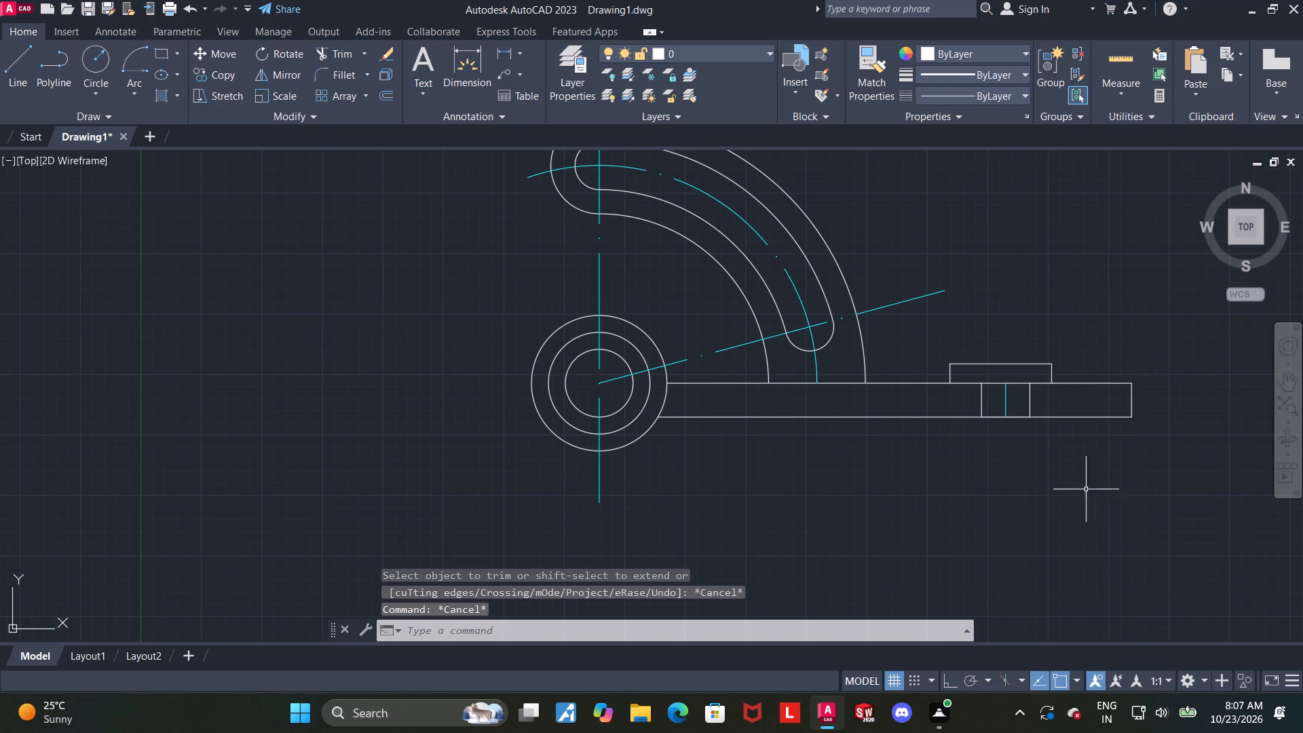
middle_click_drag(1094, 452, 1059, 493)
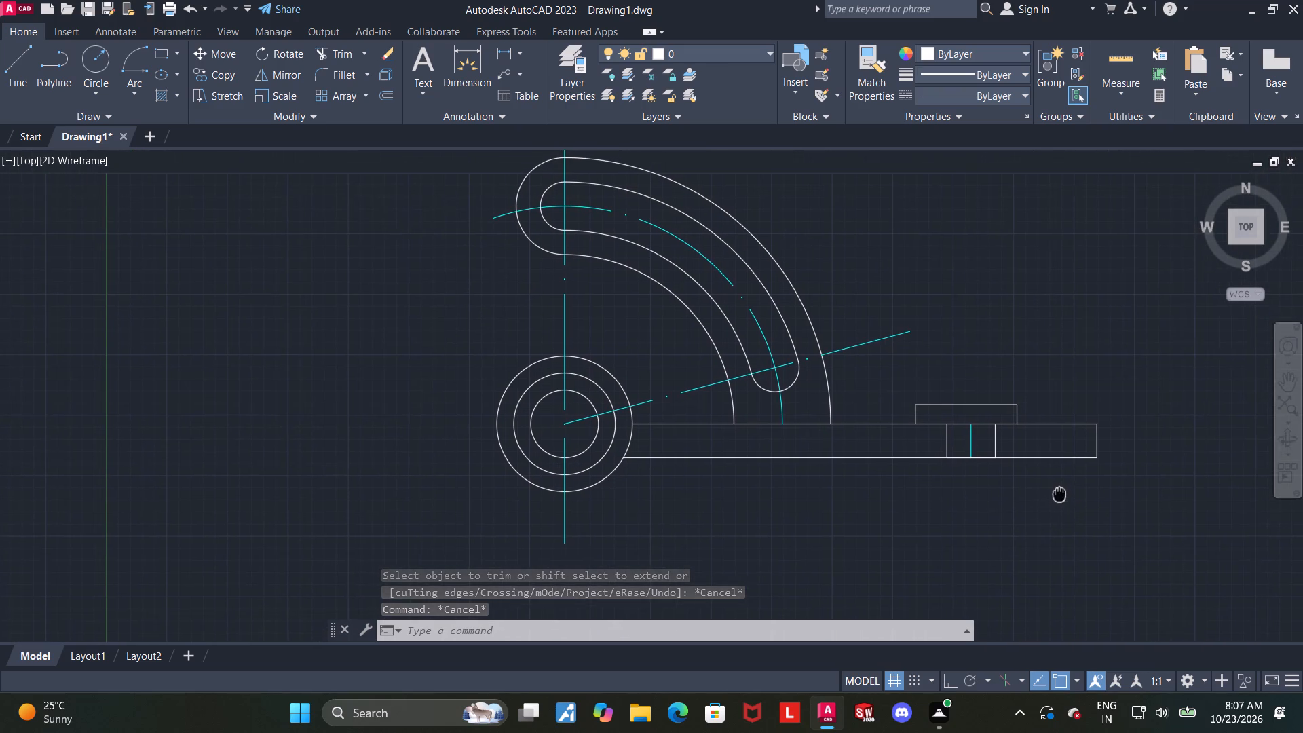
middle_click_drag(1044, 474, 996, 457)
scroll(1074, 506, "up", 1)
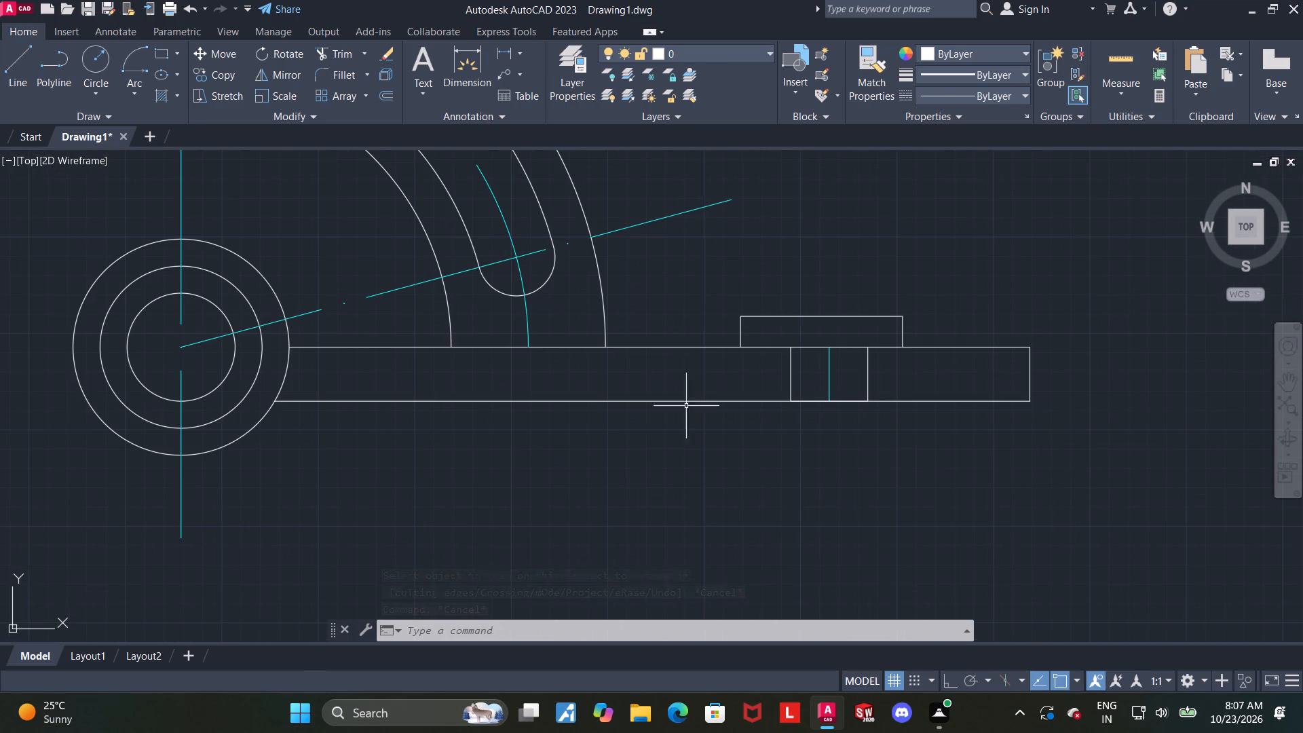
left_click(16, 67)
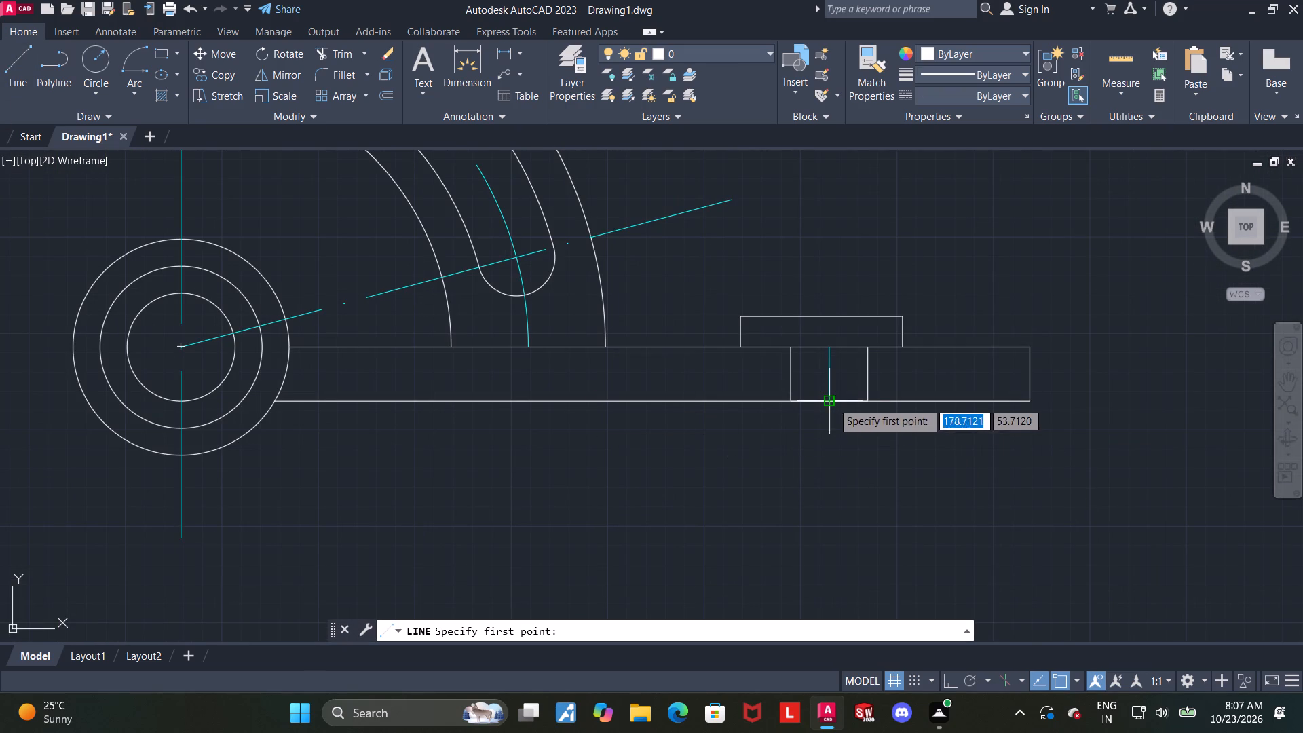
left_click(830, 406)
left_click(827, 457)
key("Escape")
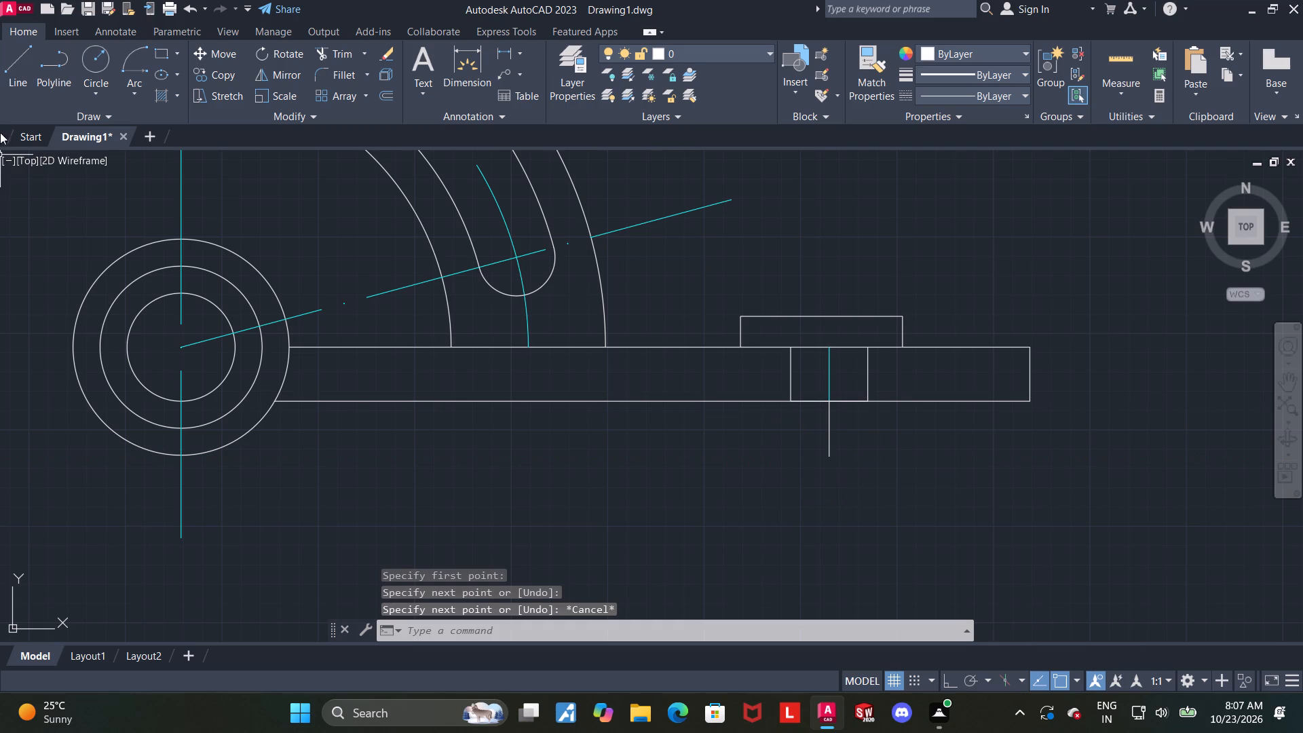
Draw a vertical line upward from the top end of the bar hole's centre line, through and above the raised block.
left_click(12, 71)
left_click(834, 348)
left_click(831, 263)
key("Escape")
Join the hole's cyan centre line with its upper and lower extension lines into one line.
left_click(827, 381)
left_click(830, 328)
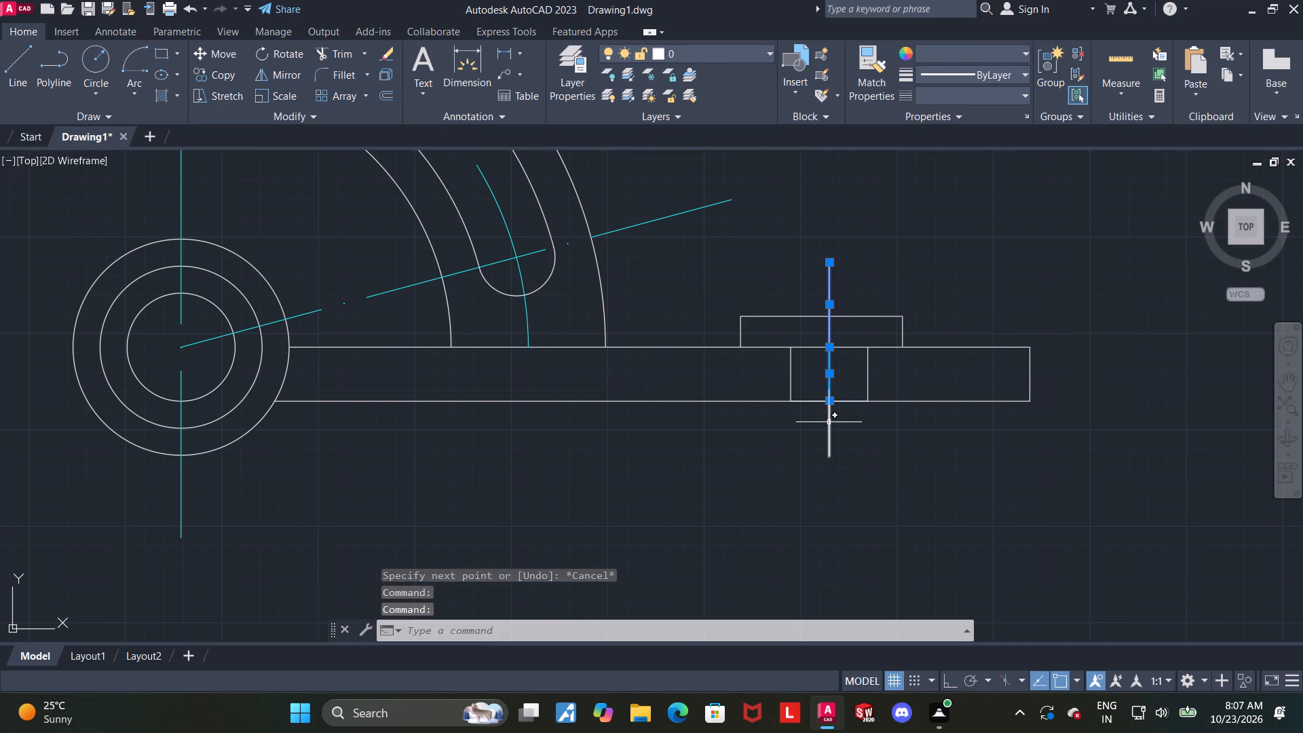
left_click(829, 422)
key("j")
key("Return")
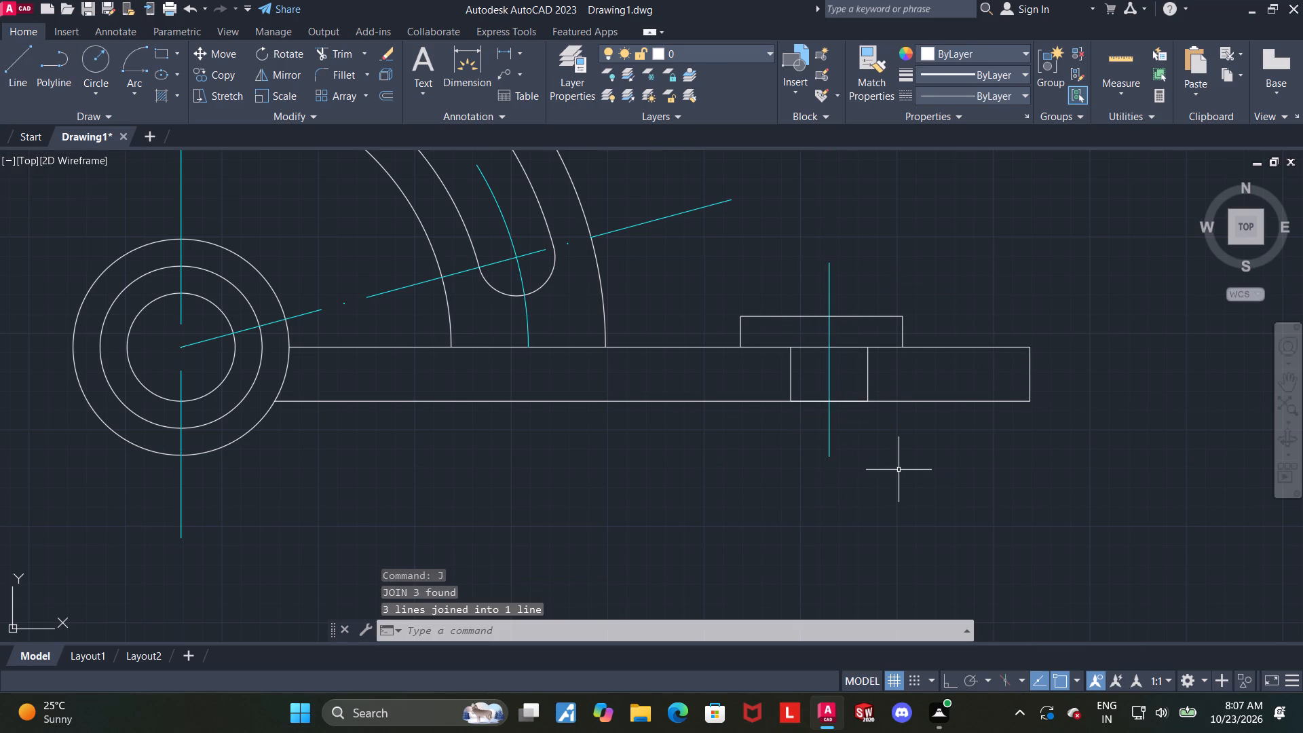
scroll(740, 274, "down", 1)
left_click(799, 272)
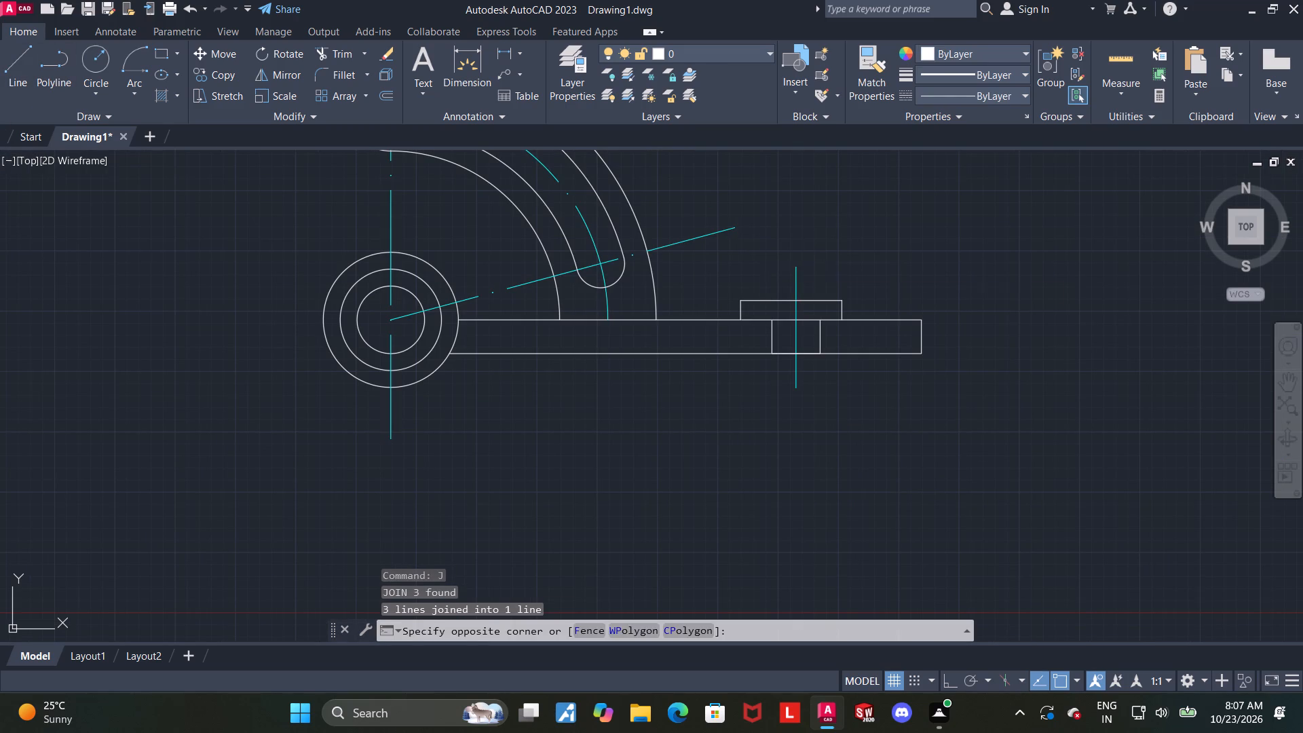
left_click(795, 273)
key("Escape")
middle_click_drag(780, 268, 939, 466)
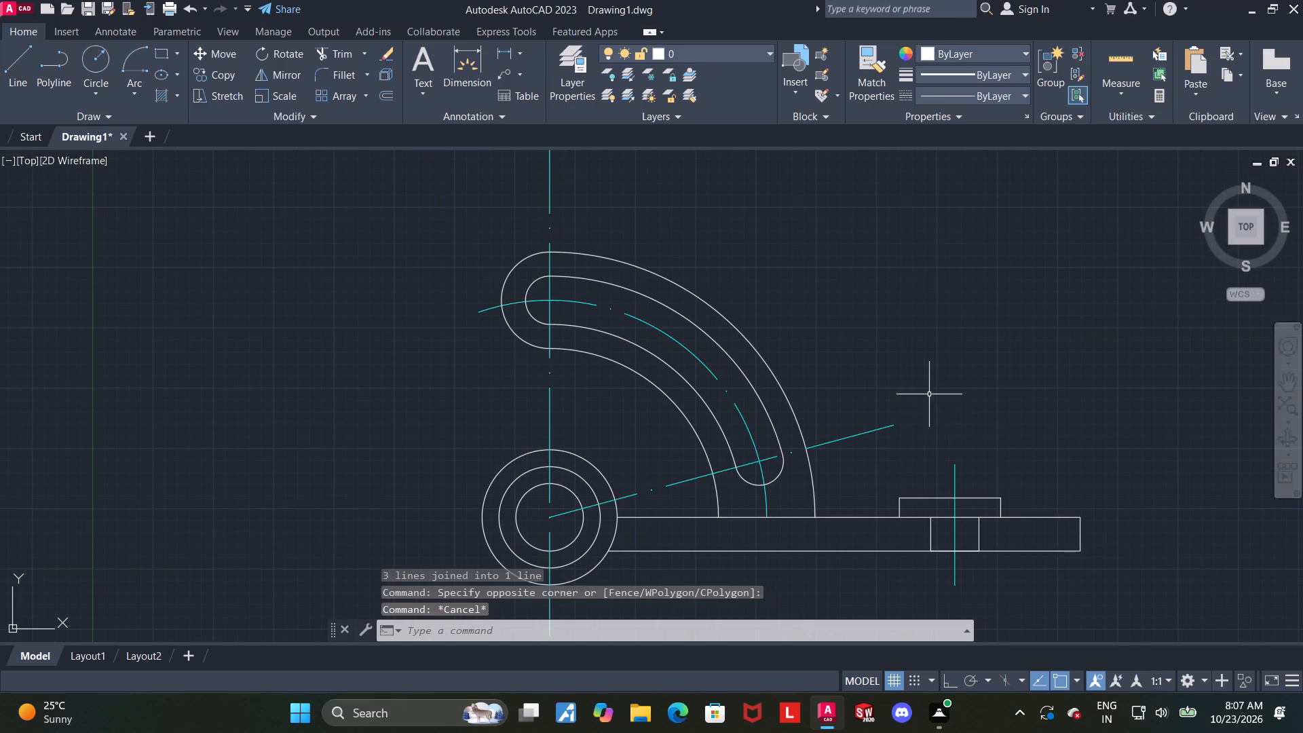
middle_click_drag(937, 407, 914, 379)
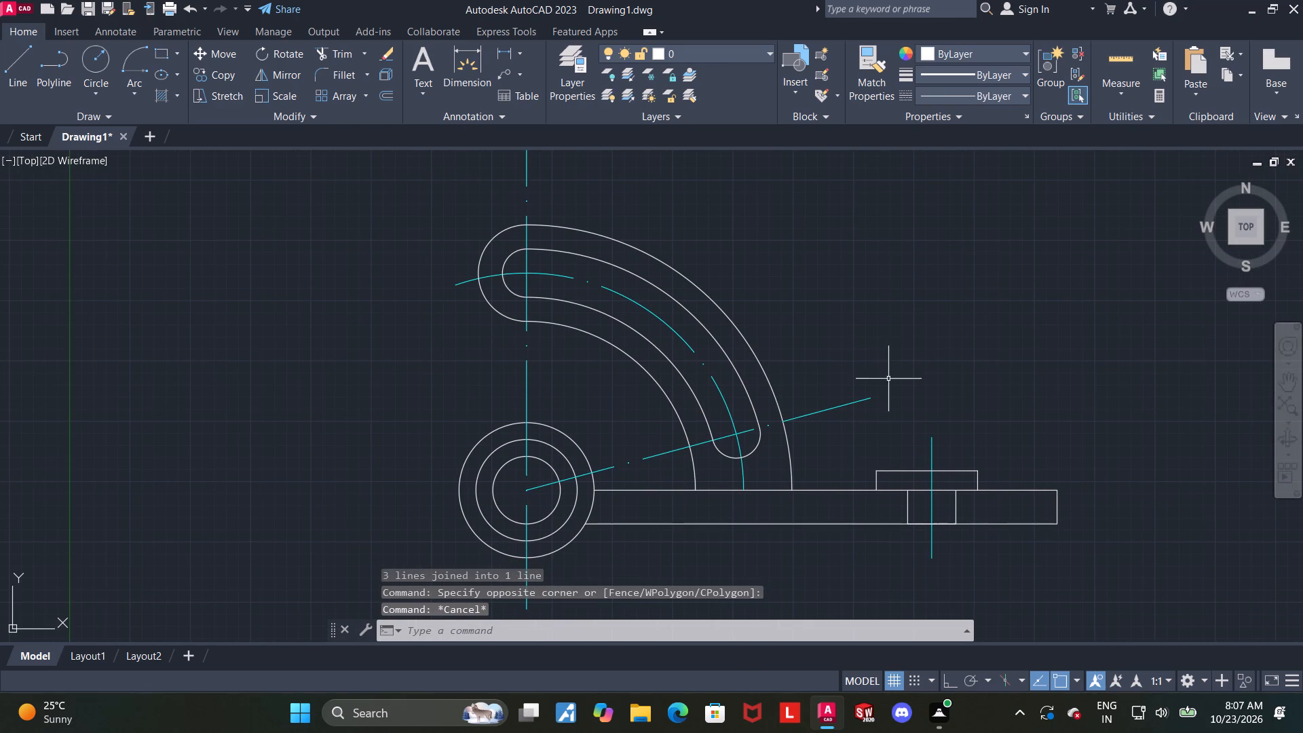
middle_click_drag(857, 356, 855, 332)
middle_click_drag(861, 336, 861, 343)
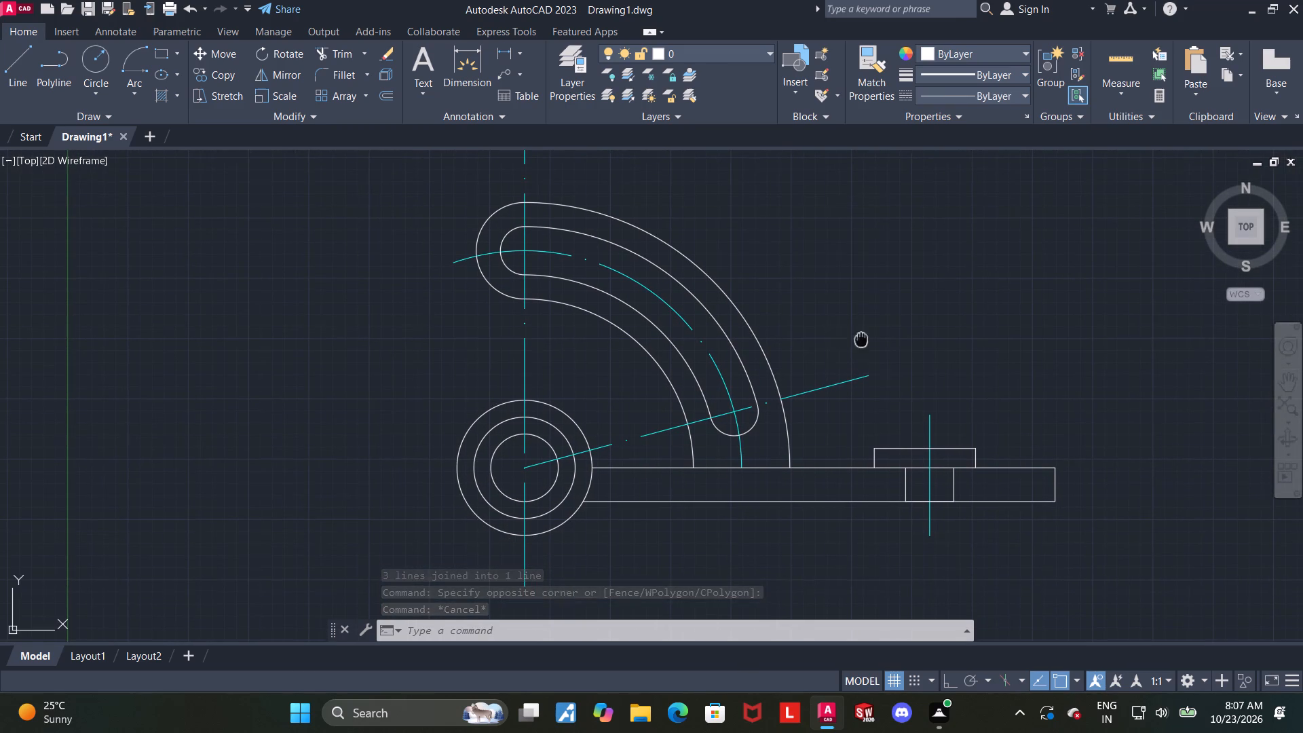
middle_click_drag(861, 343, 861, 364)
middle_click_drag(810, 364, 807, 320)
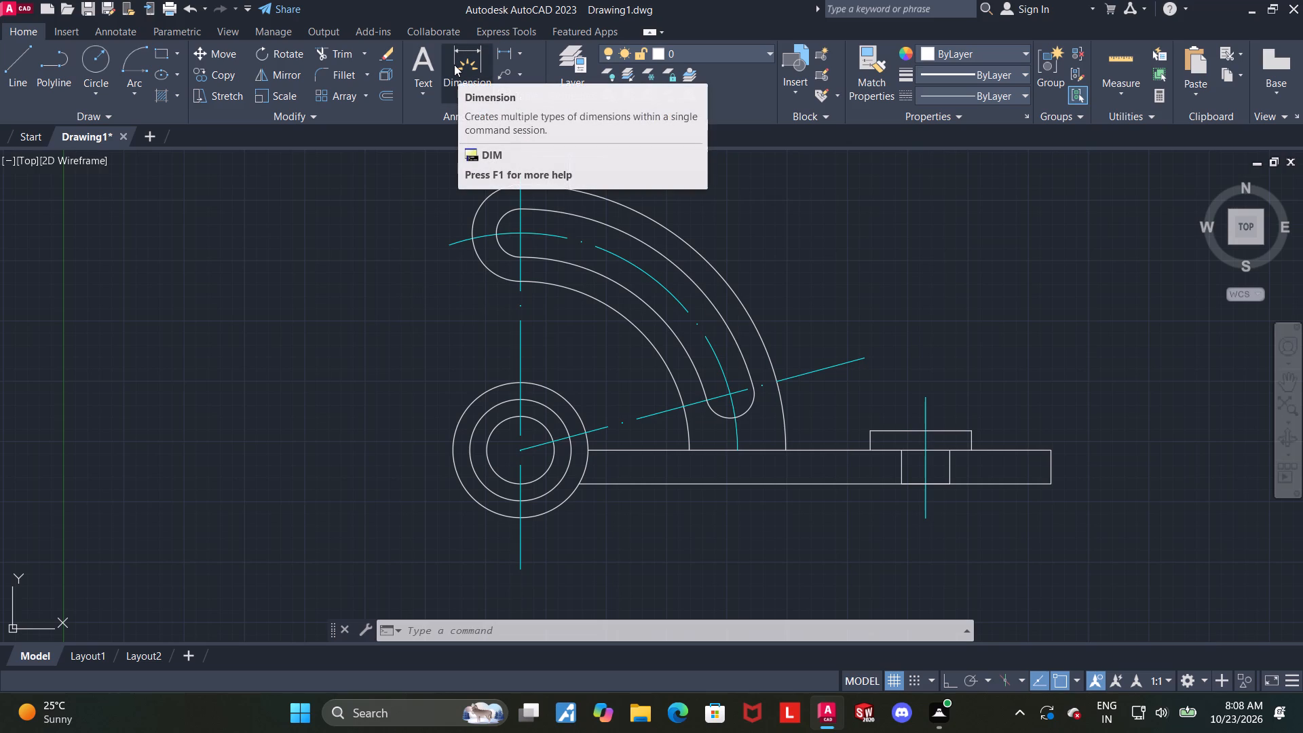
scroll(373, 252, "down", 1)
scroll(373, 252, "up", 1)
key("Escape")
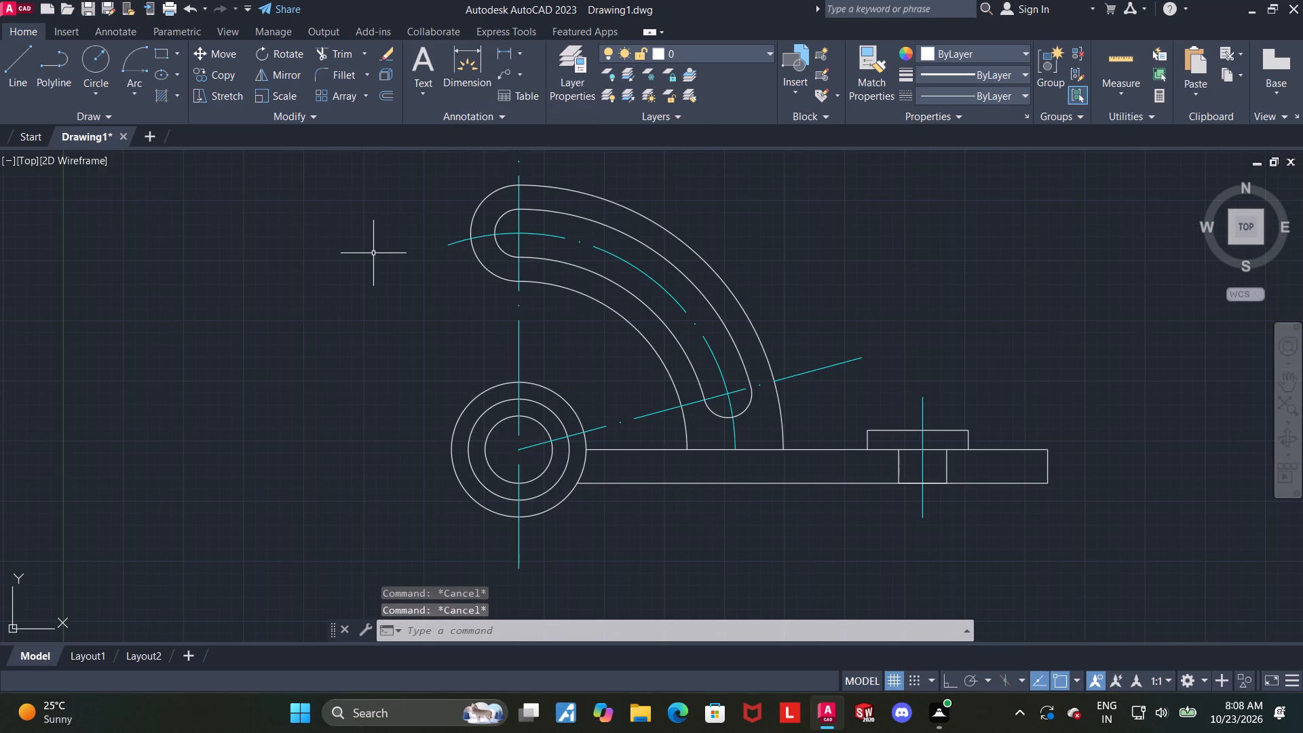
Modify the Standard dimension style, setting the linear precision to 0 and the text height to 2.
key("d")
key("Return")
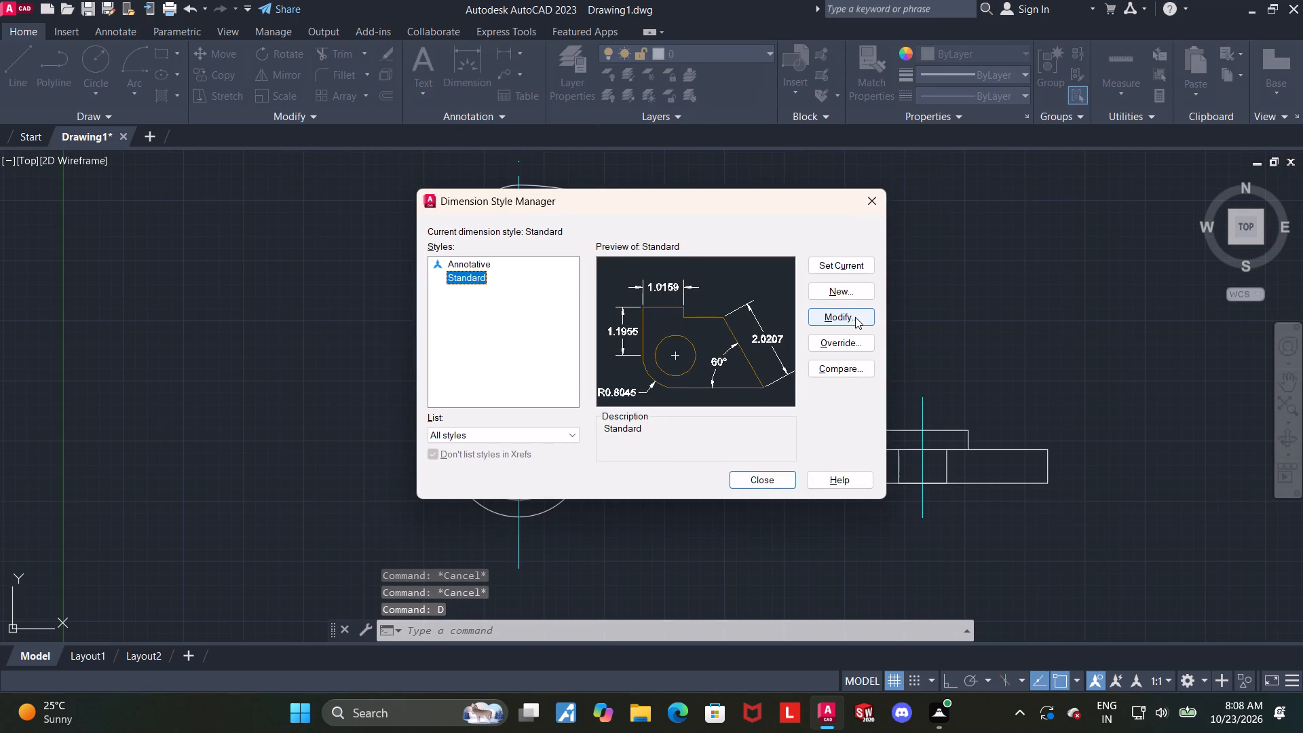
left_click(855, 317)
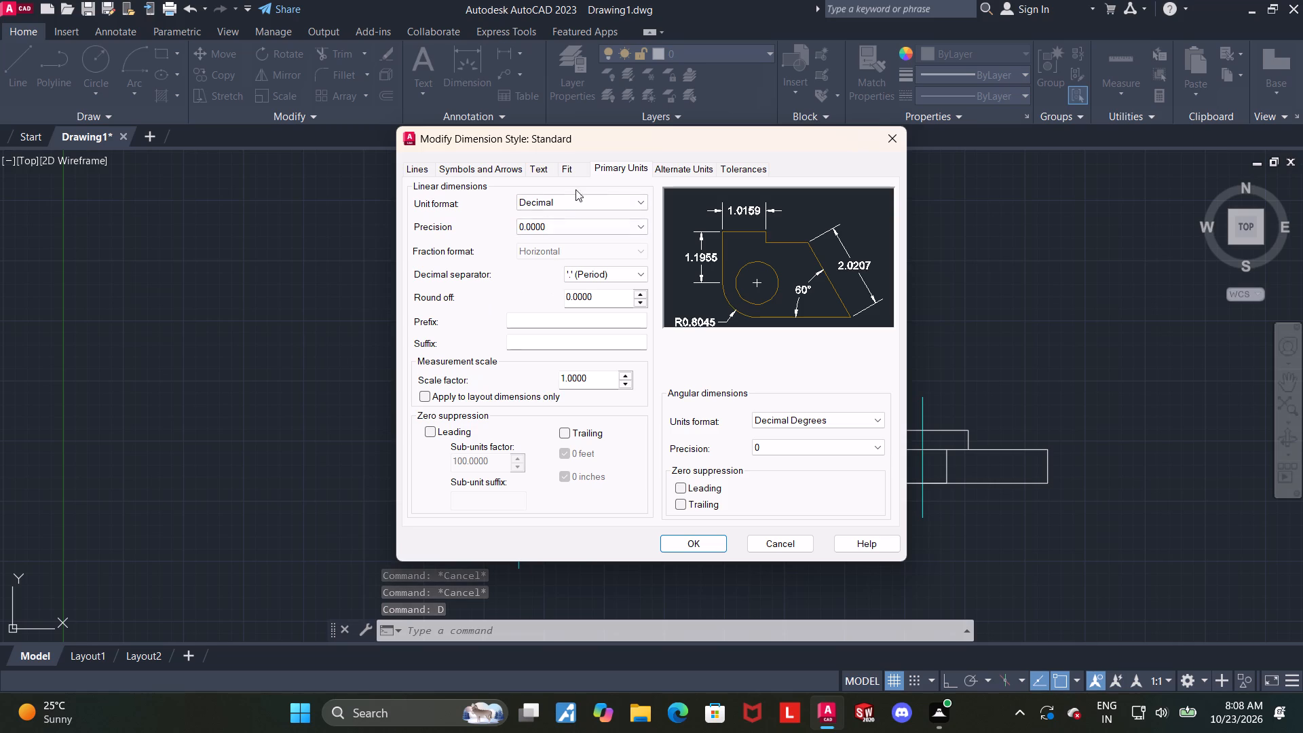
left_click(546, 224)
left_click(542, 244)
left_click(539, 173)
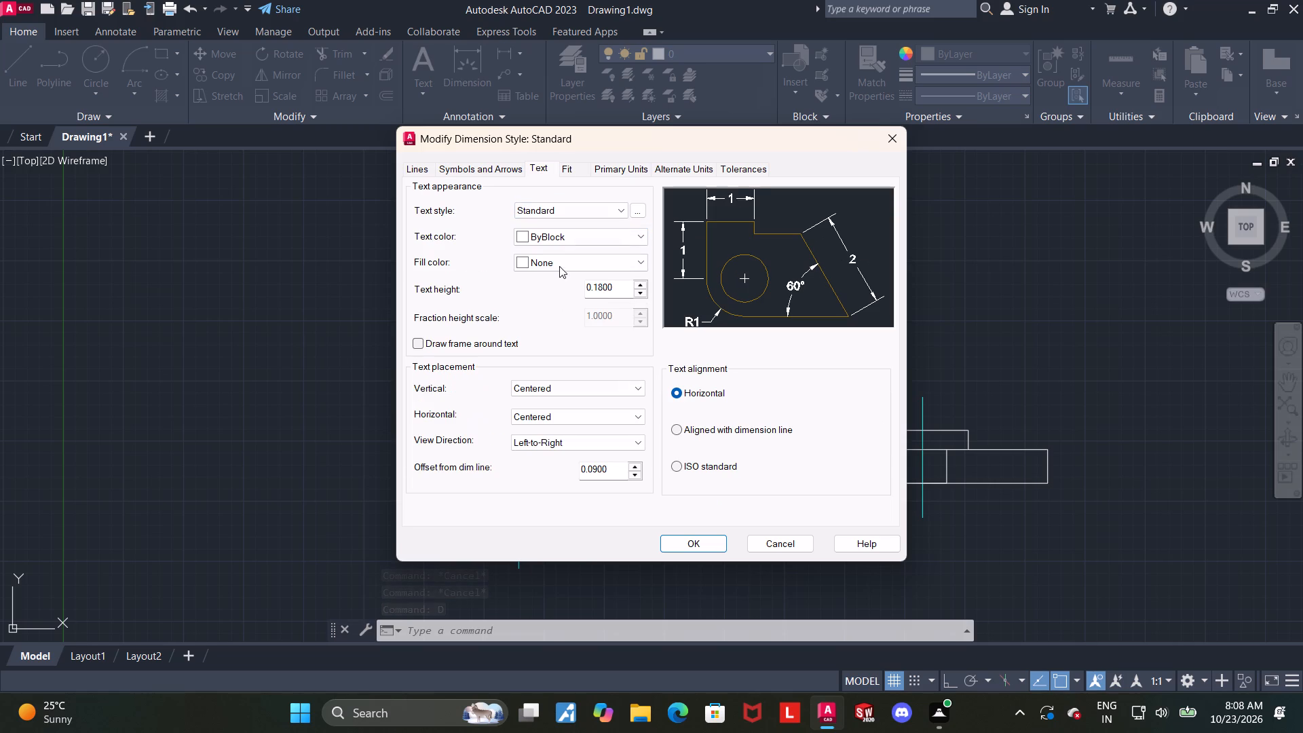
left_click_drag(622, 293, 440, 295)
key("2")
key("Return")
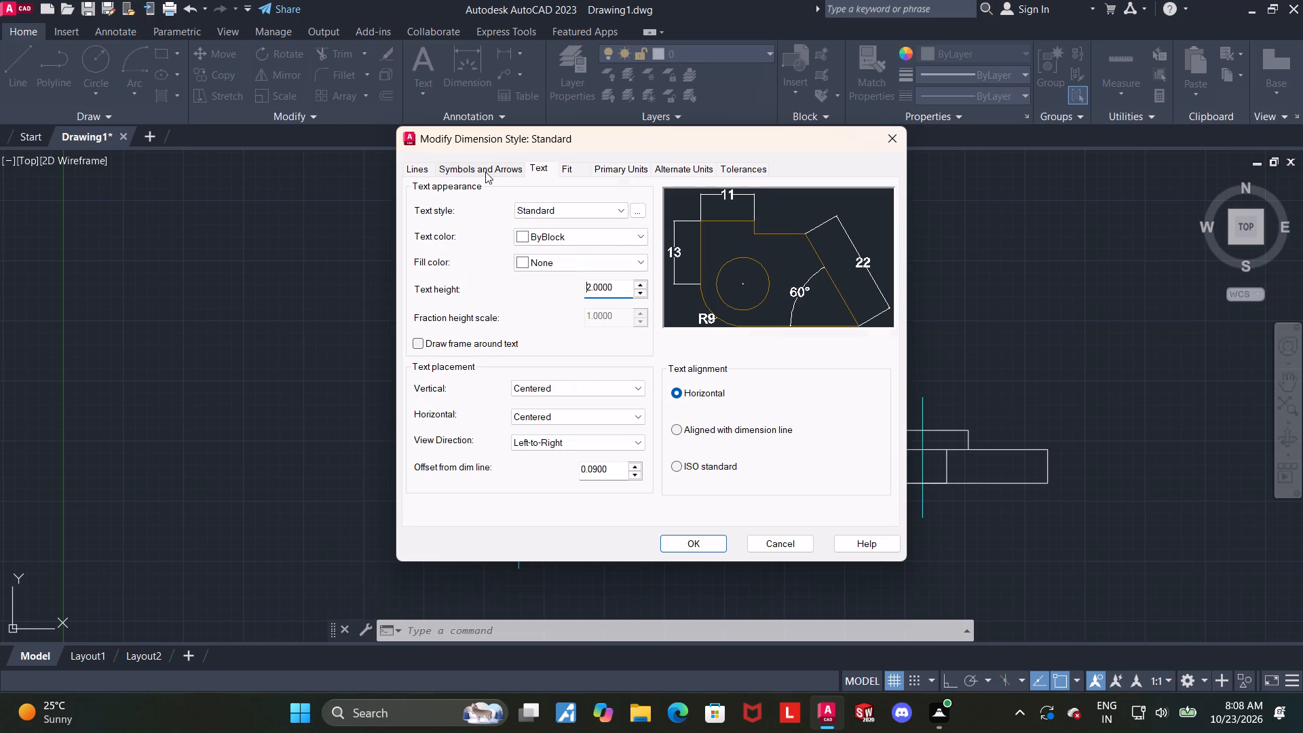
Set the Standard dimension style's arrow size to 1, save the style and close the style manager.
left_click(485, 172)
left_click_drag(457, 340, 419, 341)
key("1")
key("Return")
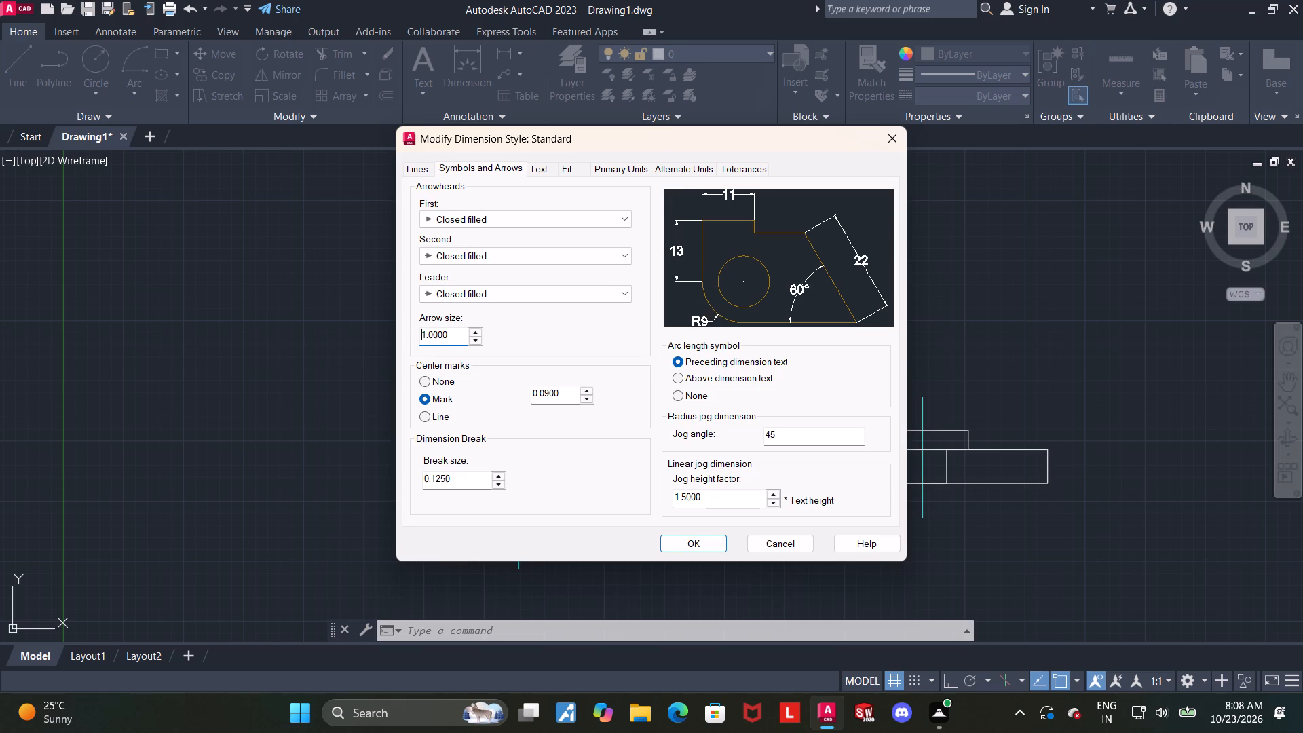
left_click(688, 538)
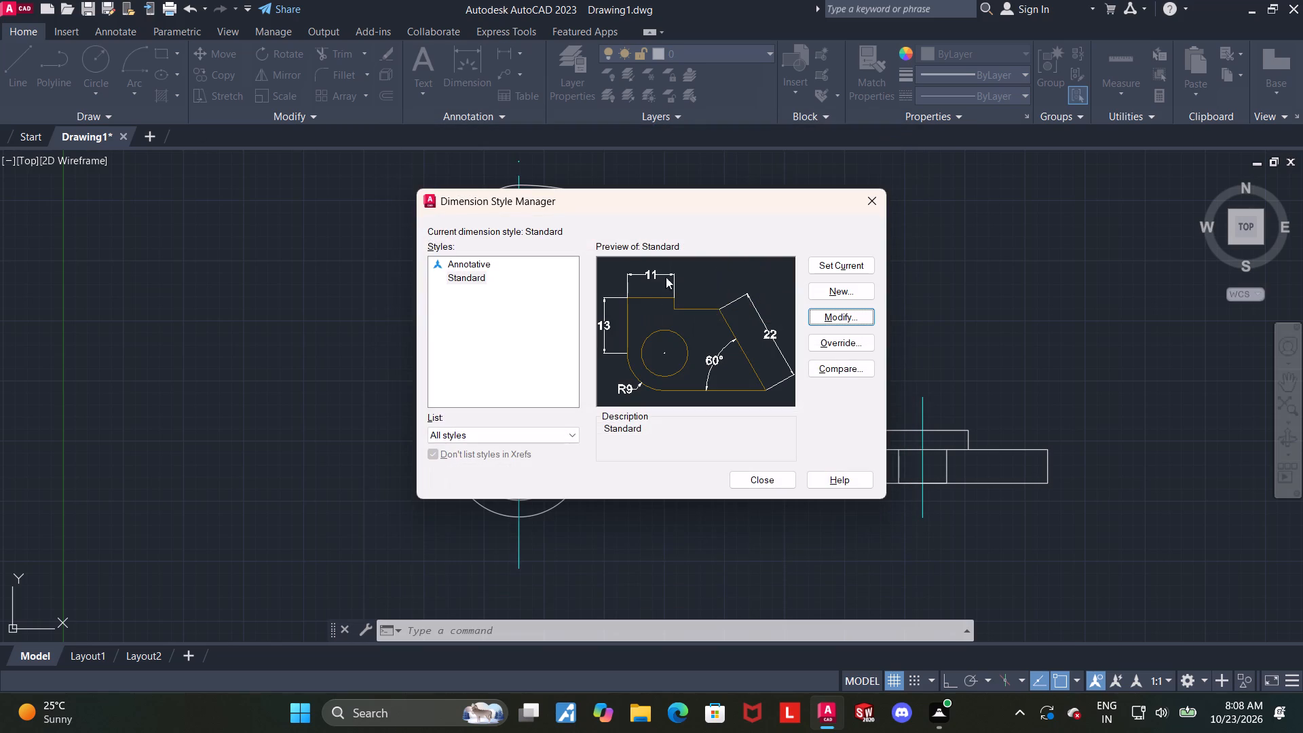
left_click(776, 491)
left_click(772, 478)
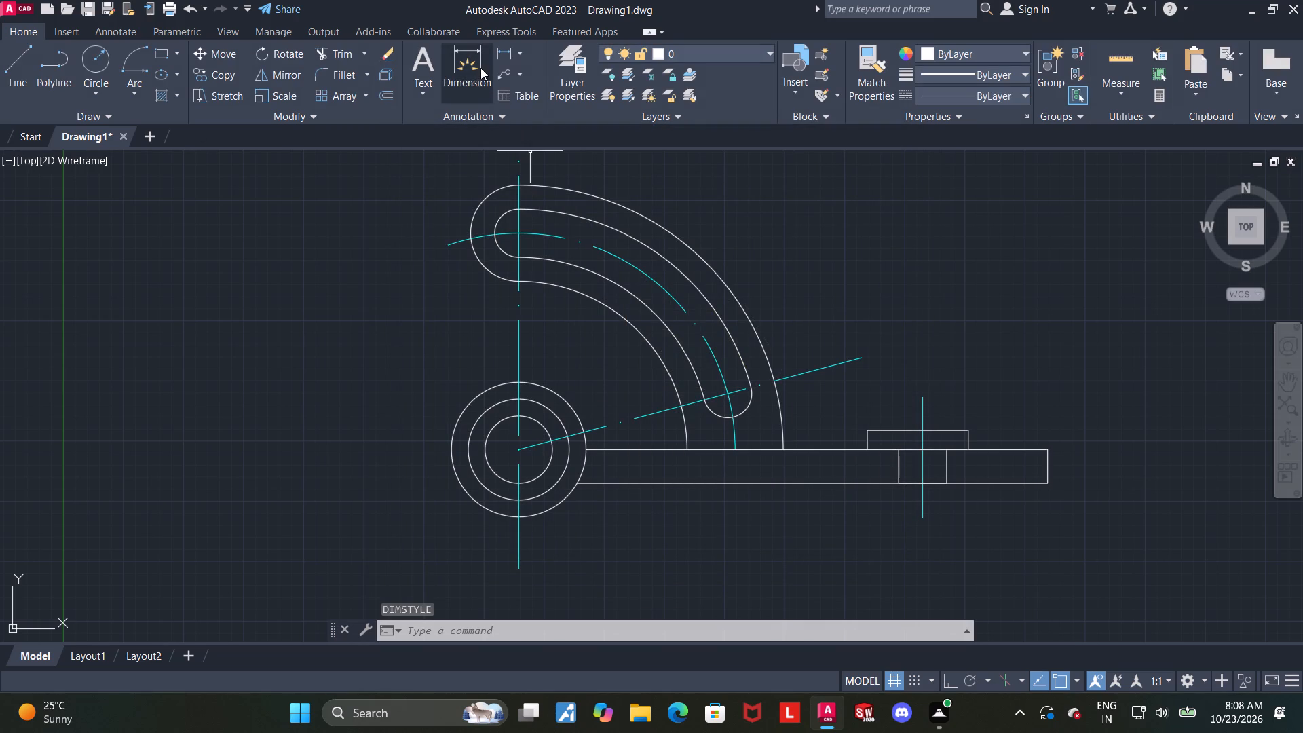
Add diameter dimensions to the outer, middle and inner concentric circles, placing the texts outside their lower-left side.
left_click(480, 68)
scroll(427, 492, "up", 1)
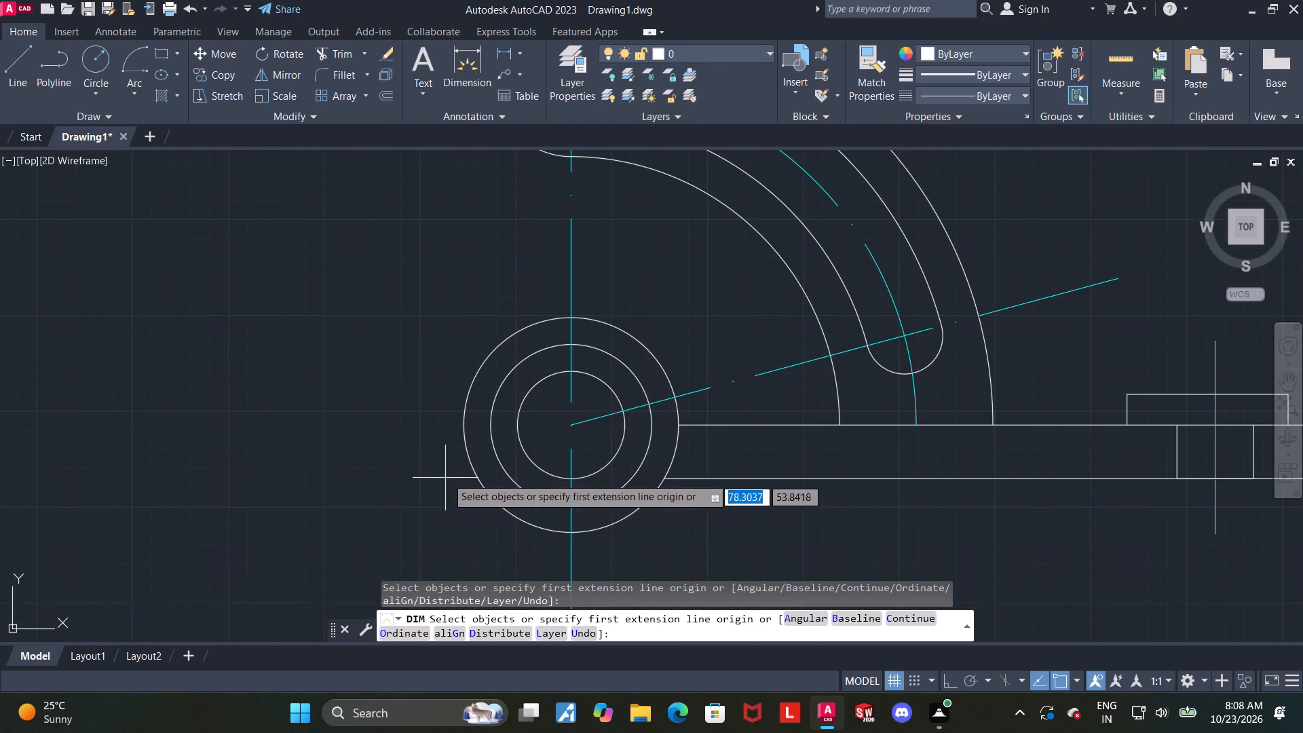
left_click(466, 454)
left_click(418, 462)
key("Escape")
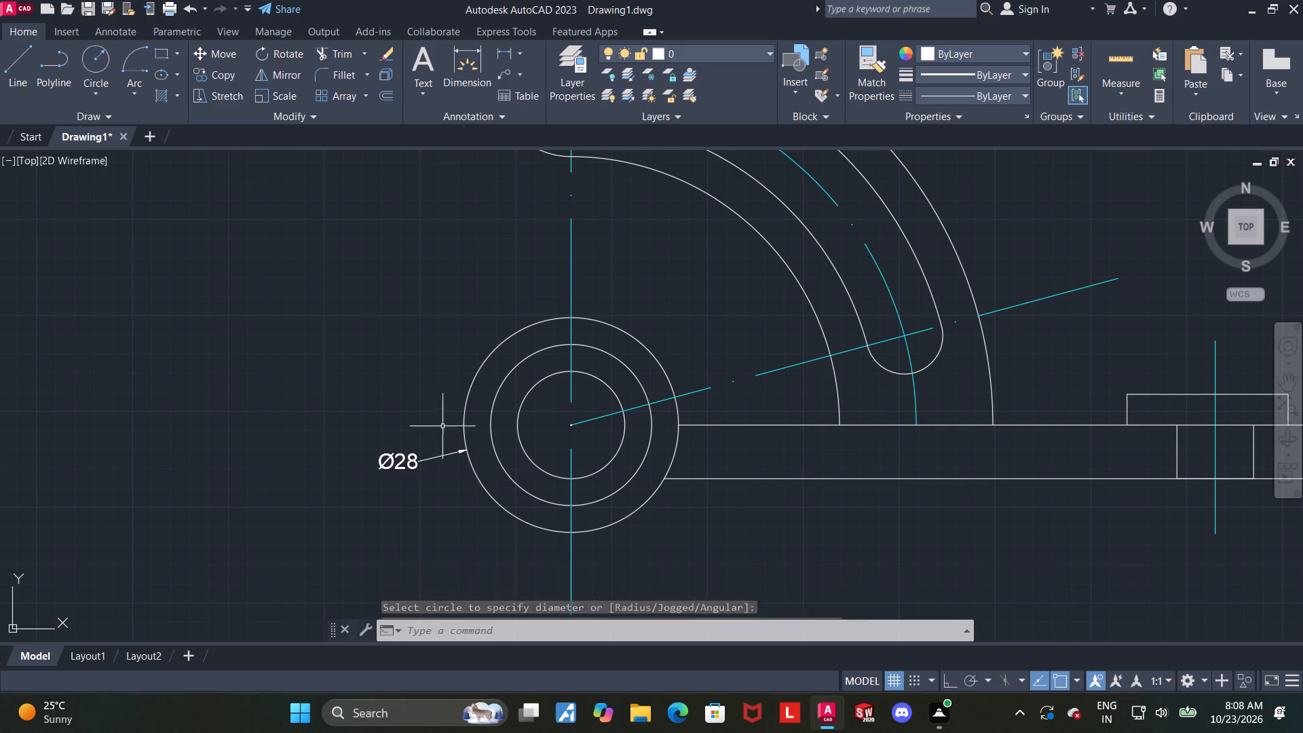
left_click(474, 77)
scroll(508, 200, "down", 1)
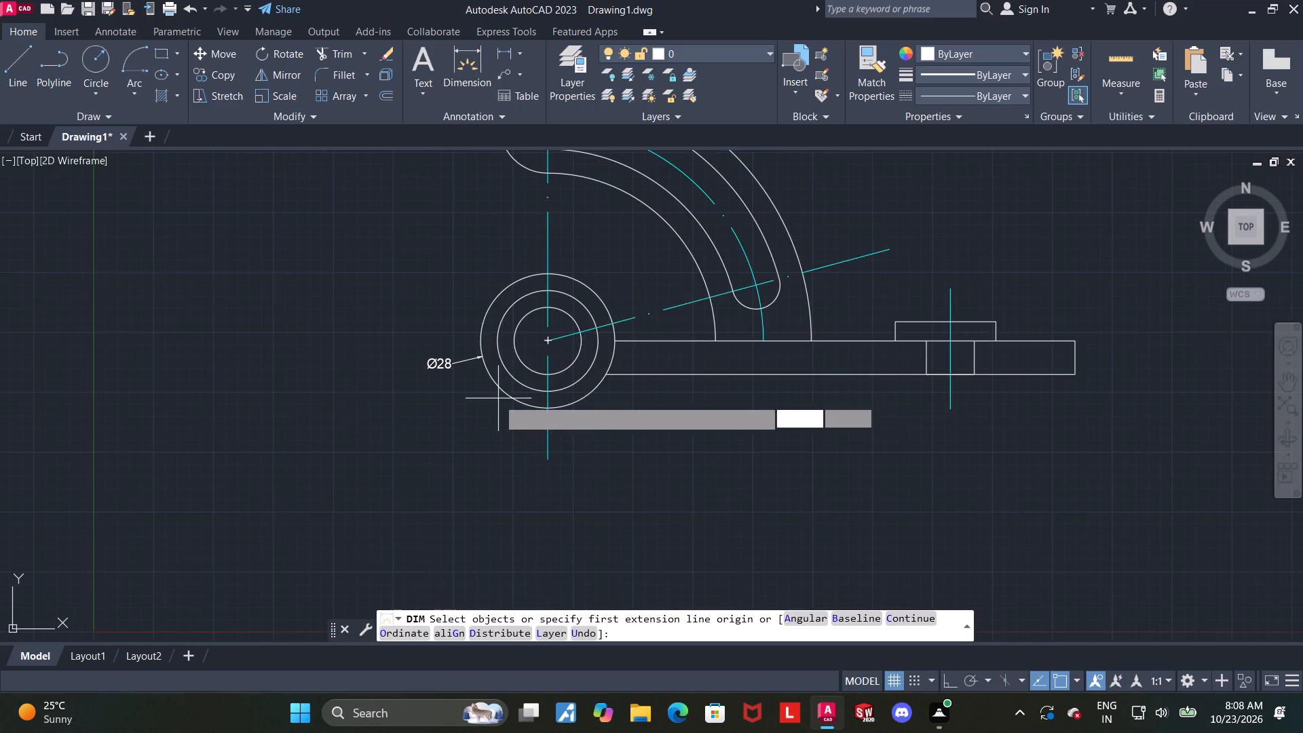
scroll(498, 400, "up", 2)
left_click(537, 347)
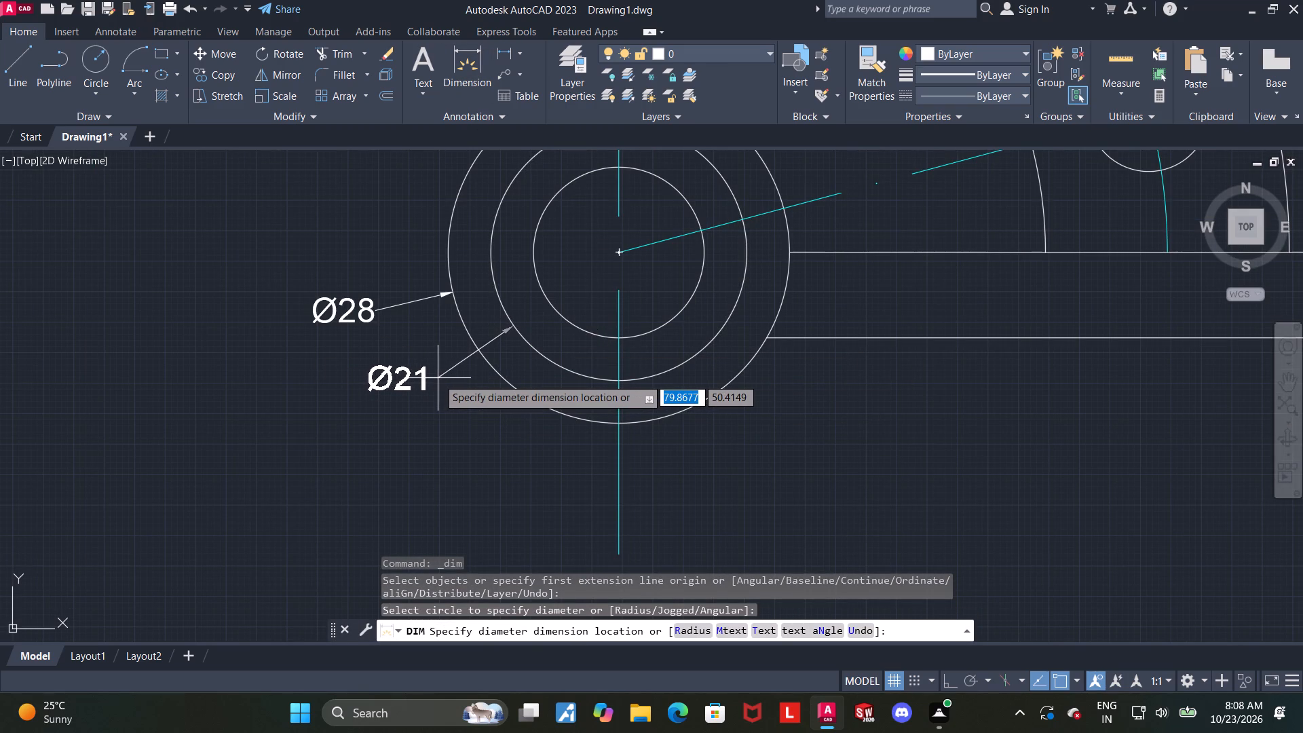
left_click(438, 378)
key("Escape")
left_click(469, 56)
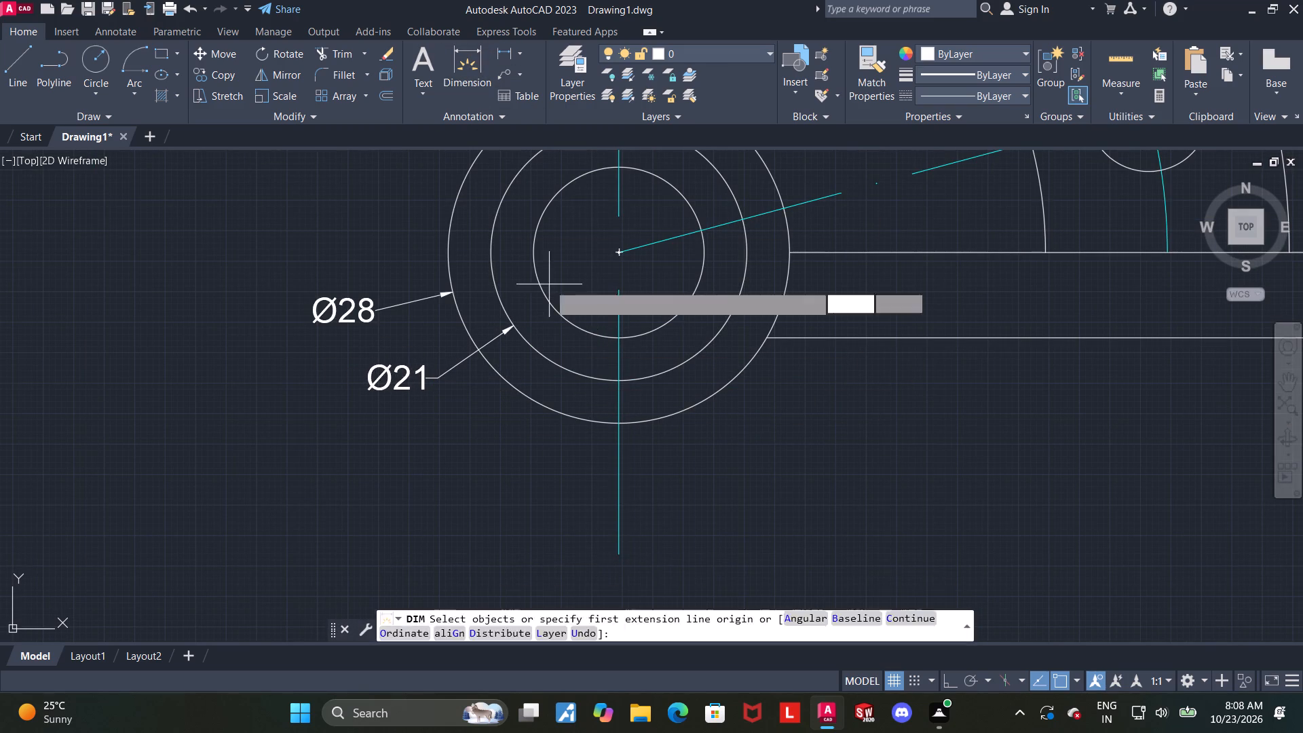
left_click(576, 332)
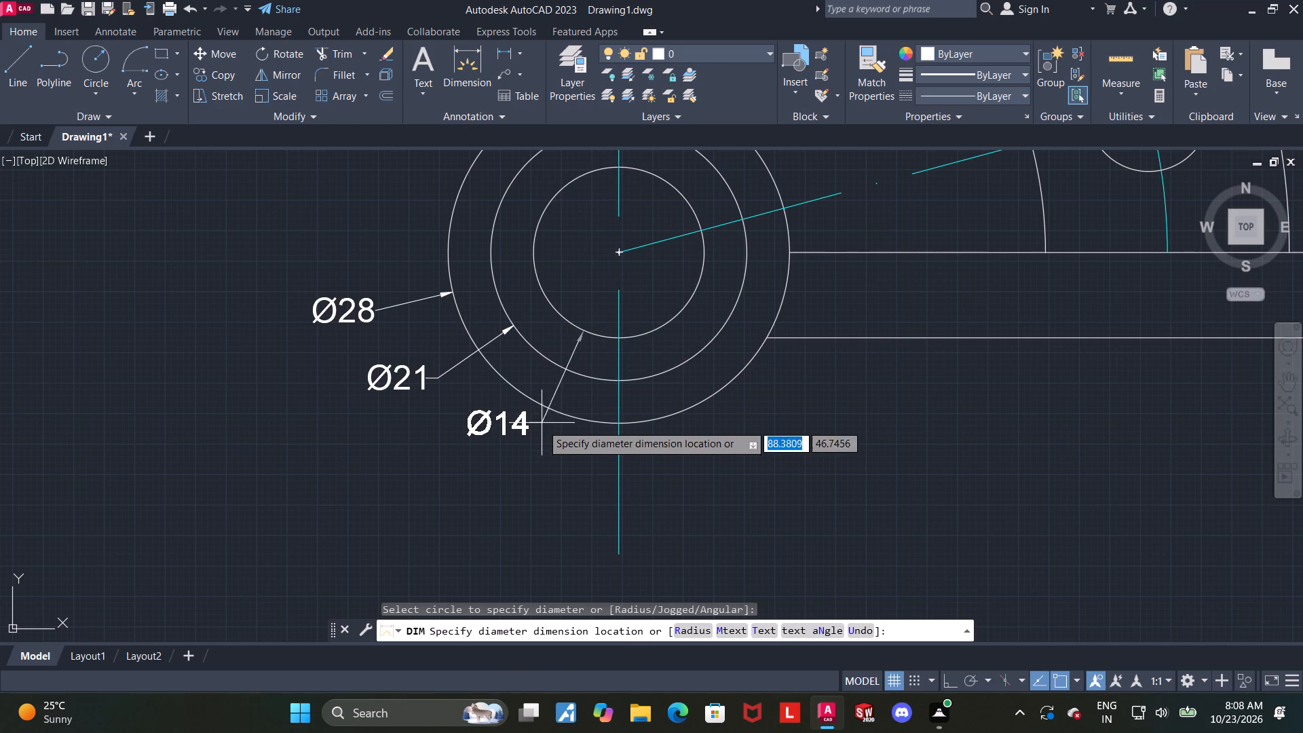
left_click(540, 451)
key("Escape")
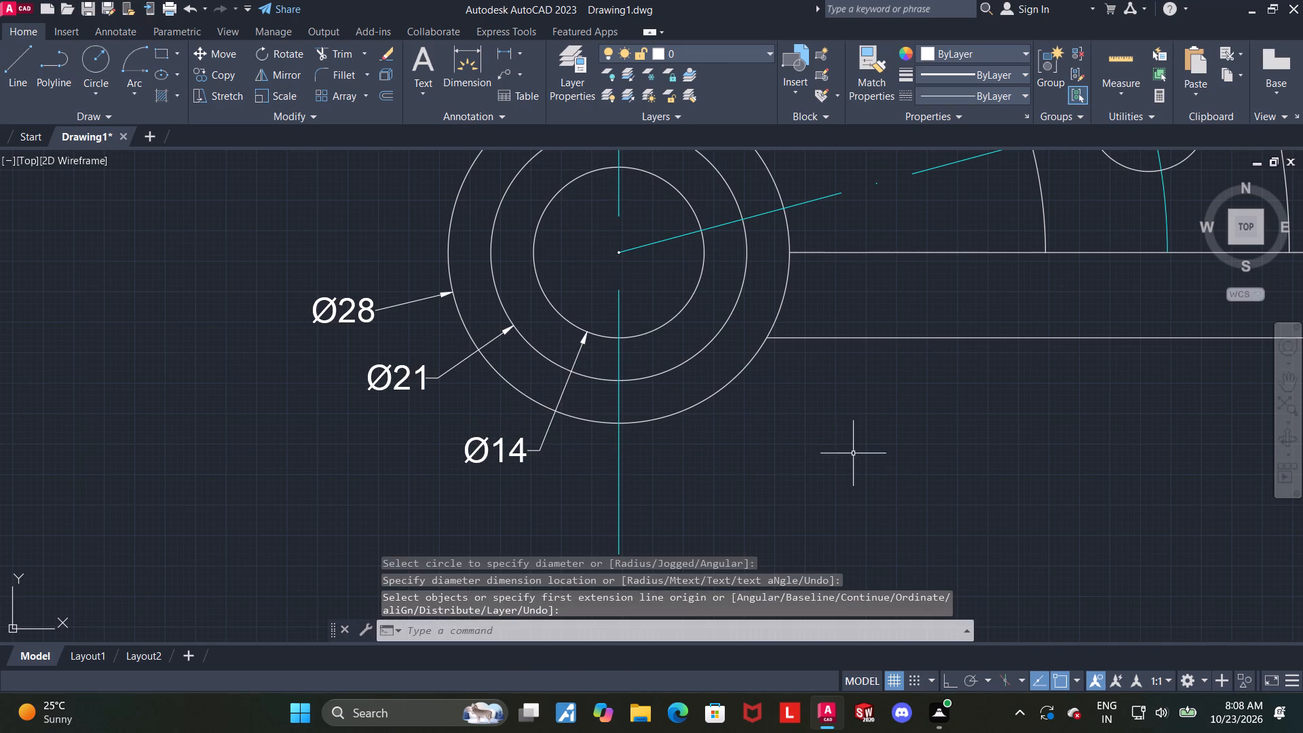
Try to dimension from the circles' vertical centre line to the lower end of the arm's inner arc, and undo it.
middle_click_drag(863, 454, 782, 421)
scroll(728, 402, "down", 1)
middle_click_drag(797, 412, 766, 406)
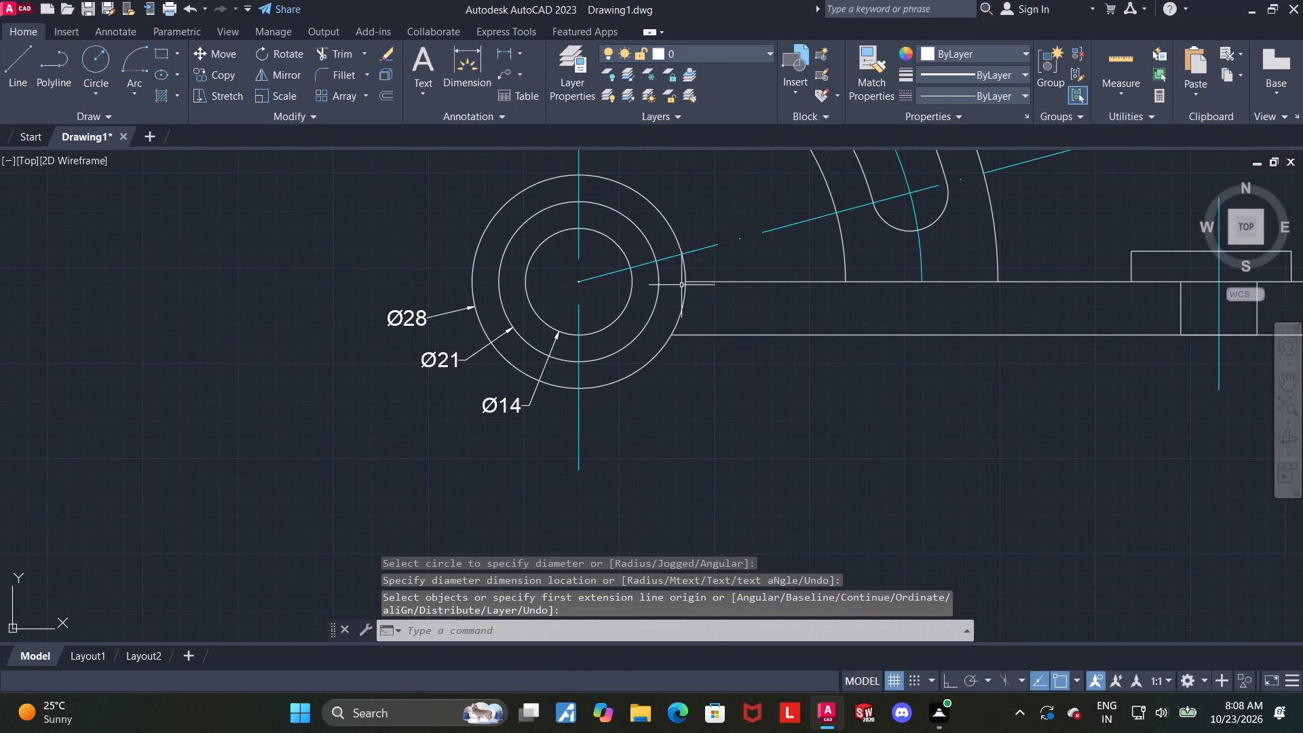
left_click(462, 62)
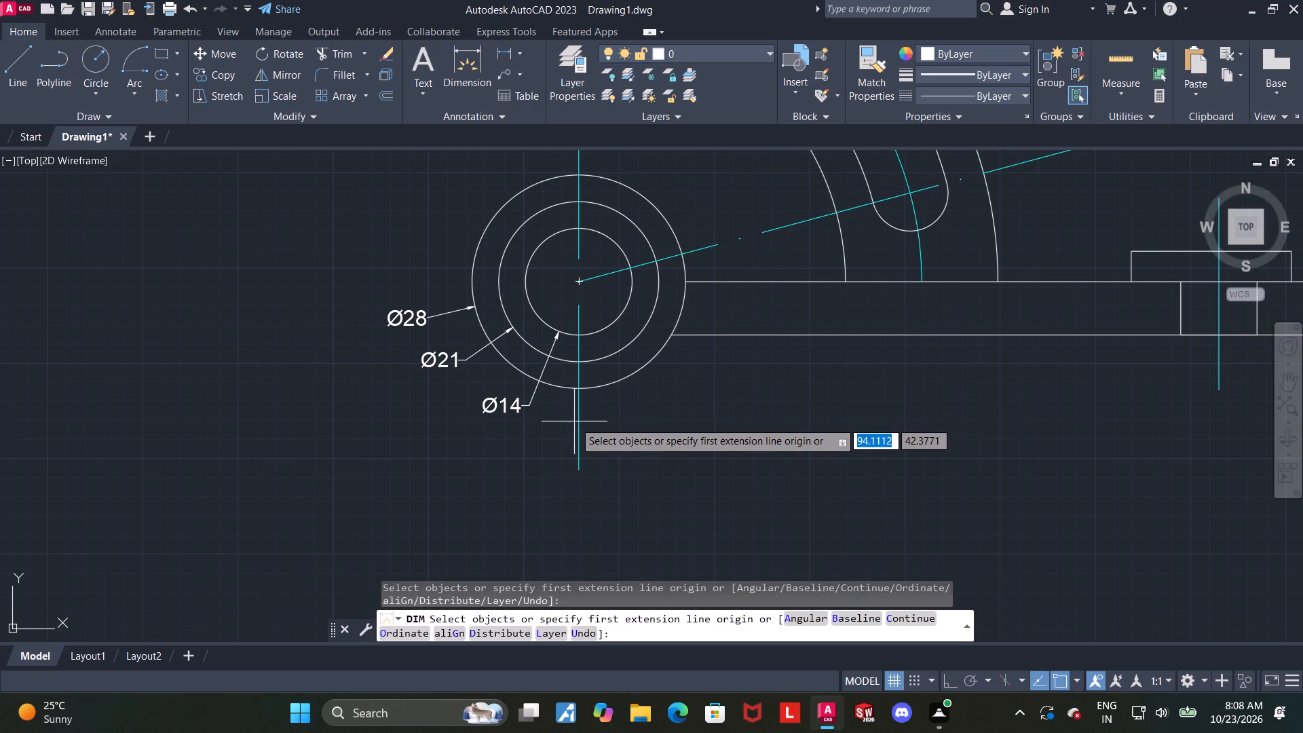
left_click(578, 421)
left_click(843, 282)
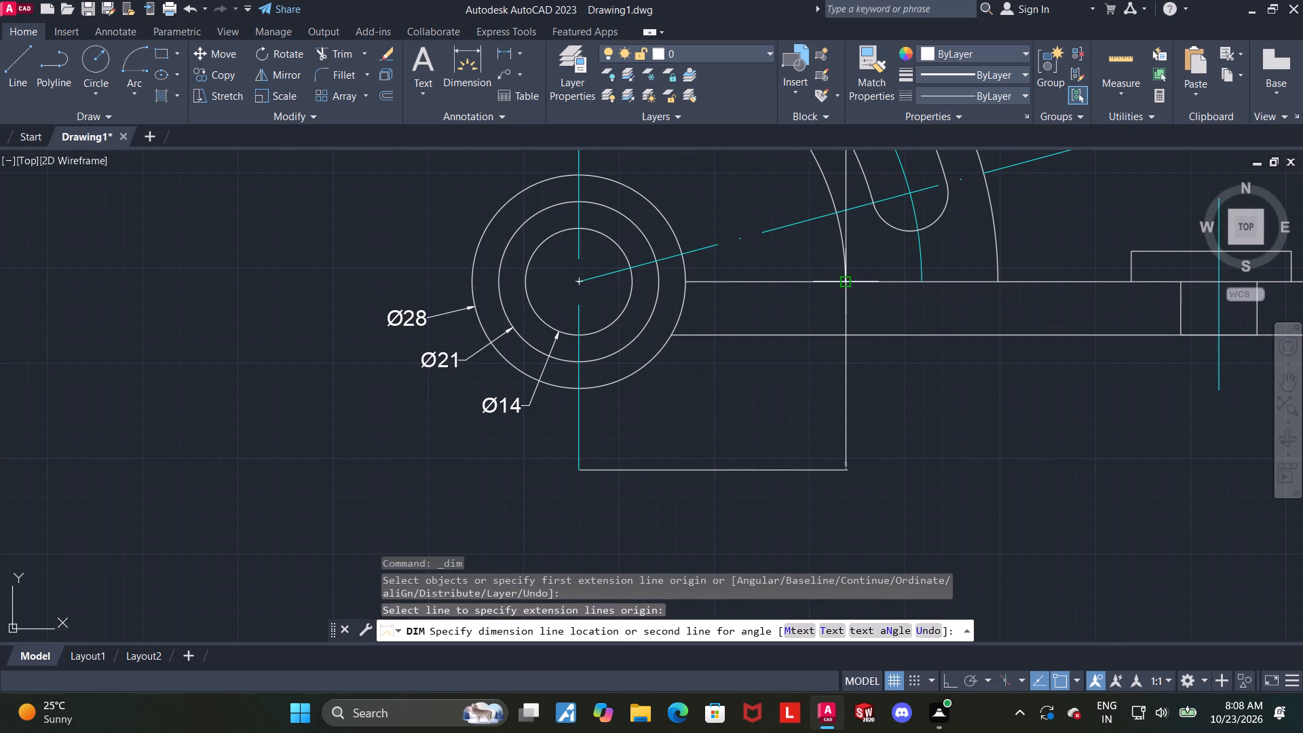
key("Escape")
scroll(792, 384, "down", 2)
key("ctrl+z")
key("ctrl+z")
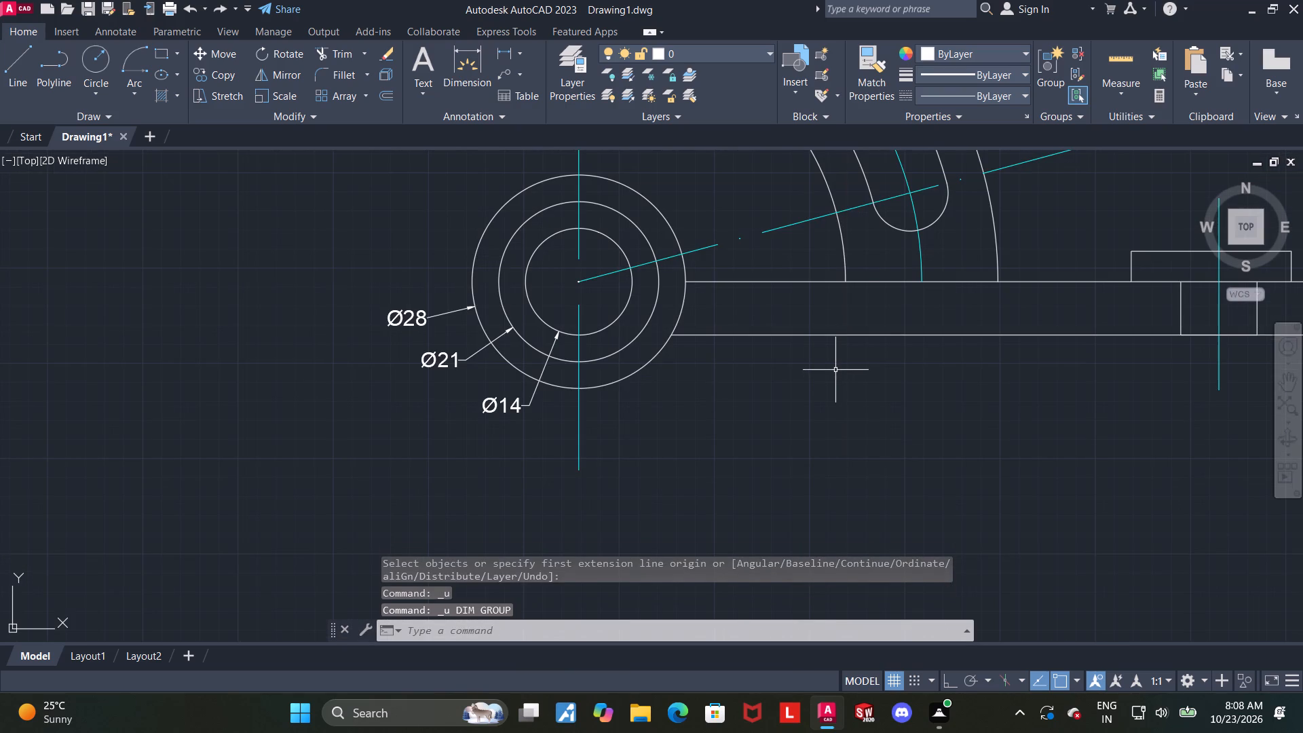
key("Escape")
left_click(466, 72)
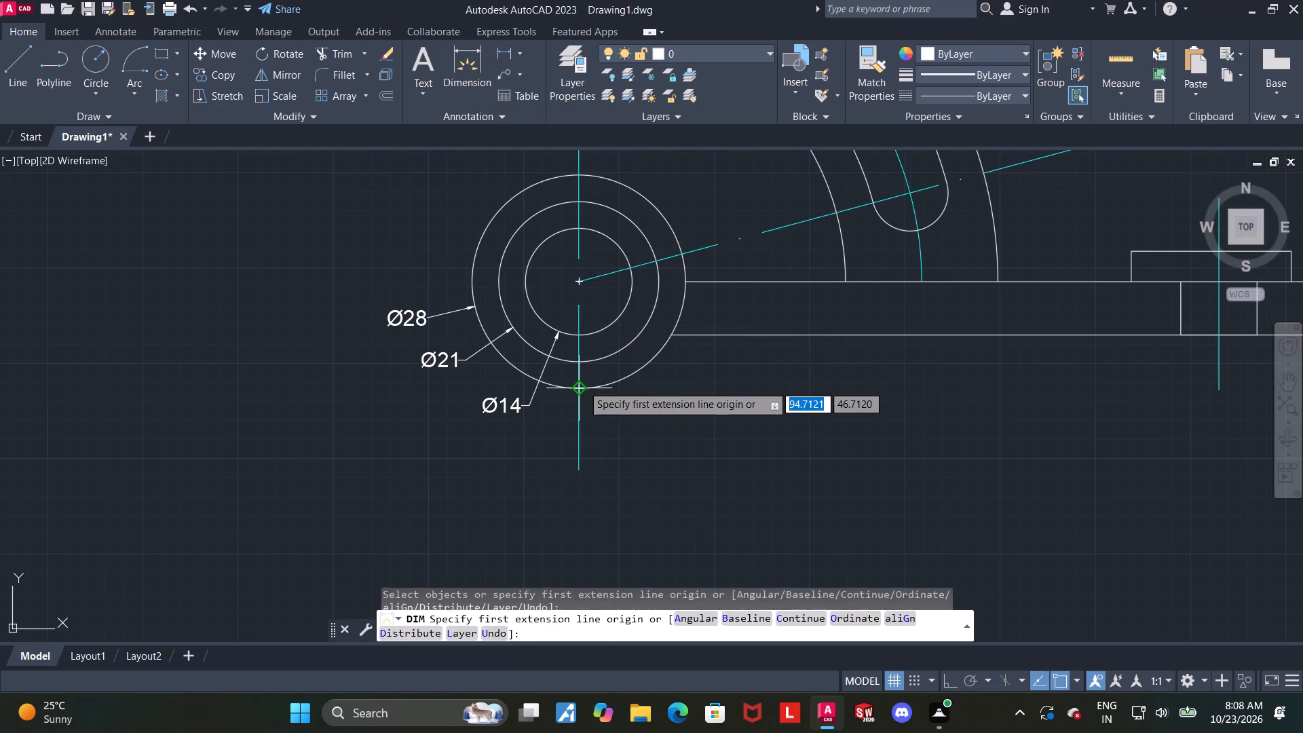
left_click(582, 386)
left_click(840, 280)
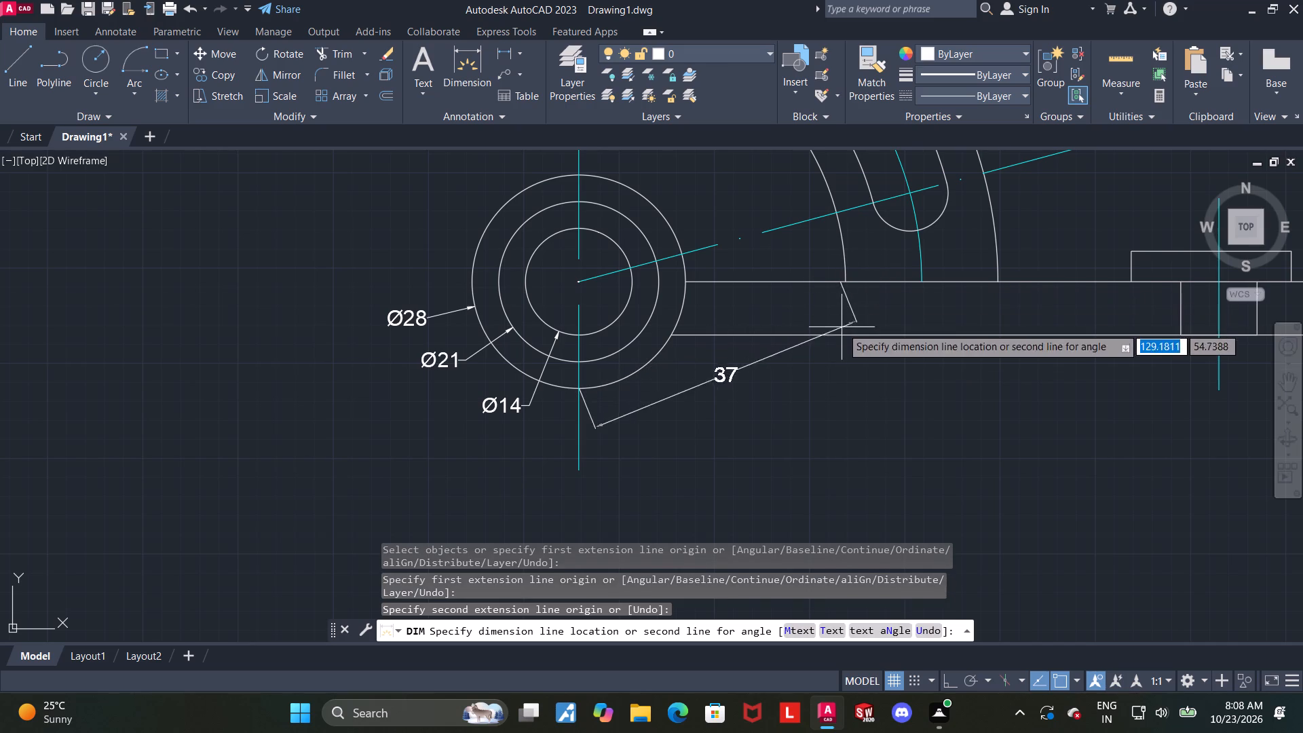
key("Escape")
Dimension the horizontal distance from the lower end of the arm's inner arc to the outer circle's bottom point, placed below the bar.
left_click(452, 57)
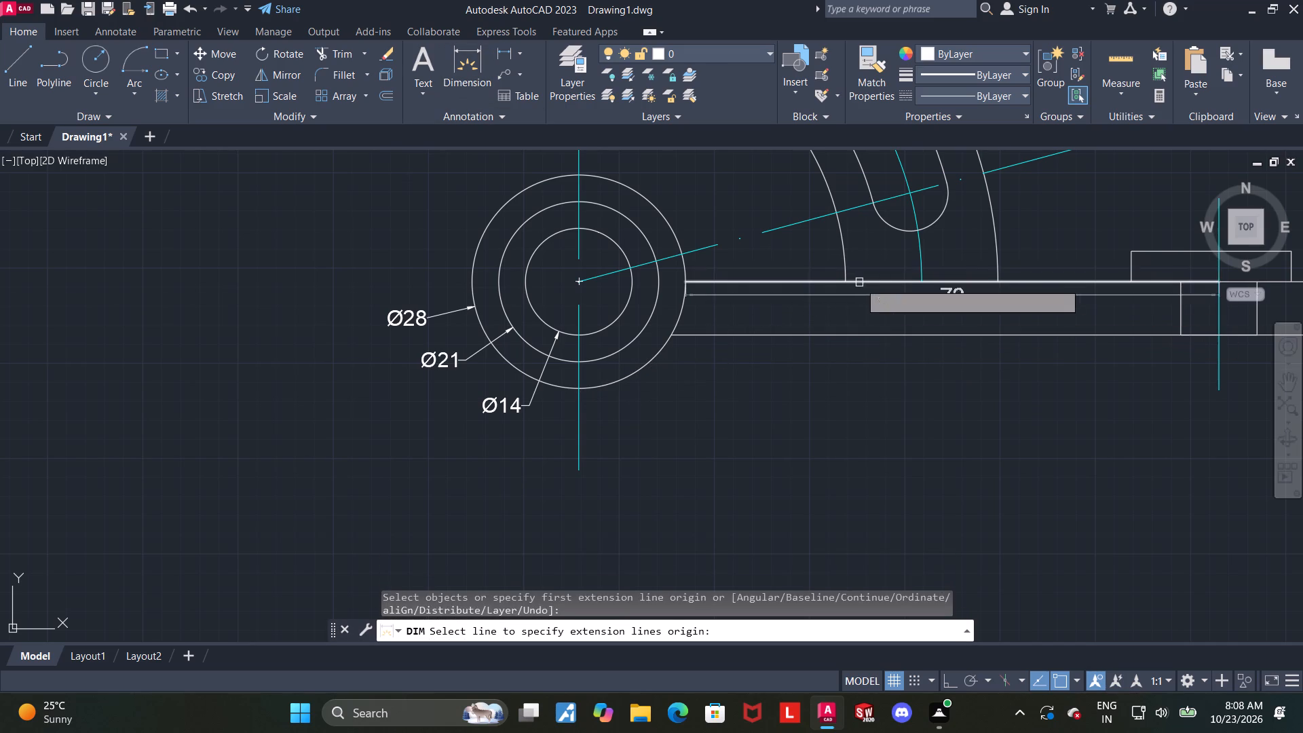
left_click(847, 279)
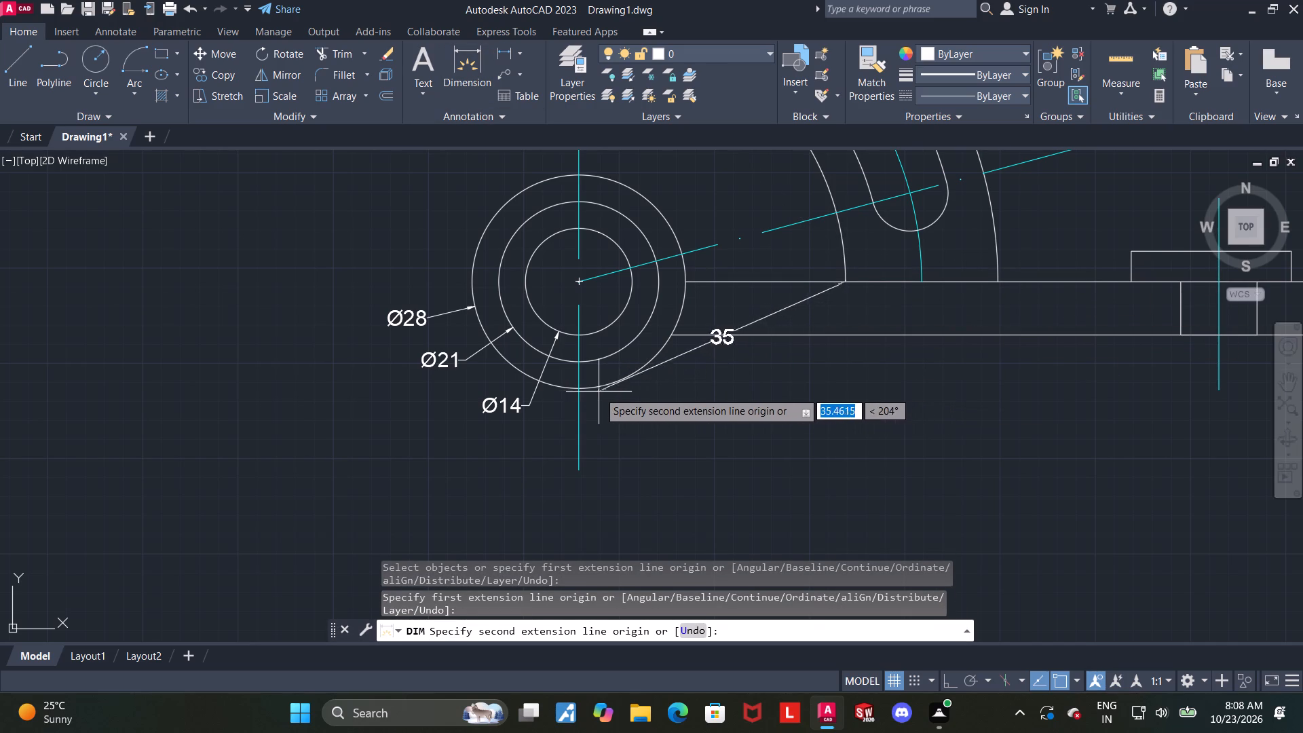
left_click(580, 390)
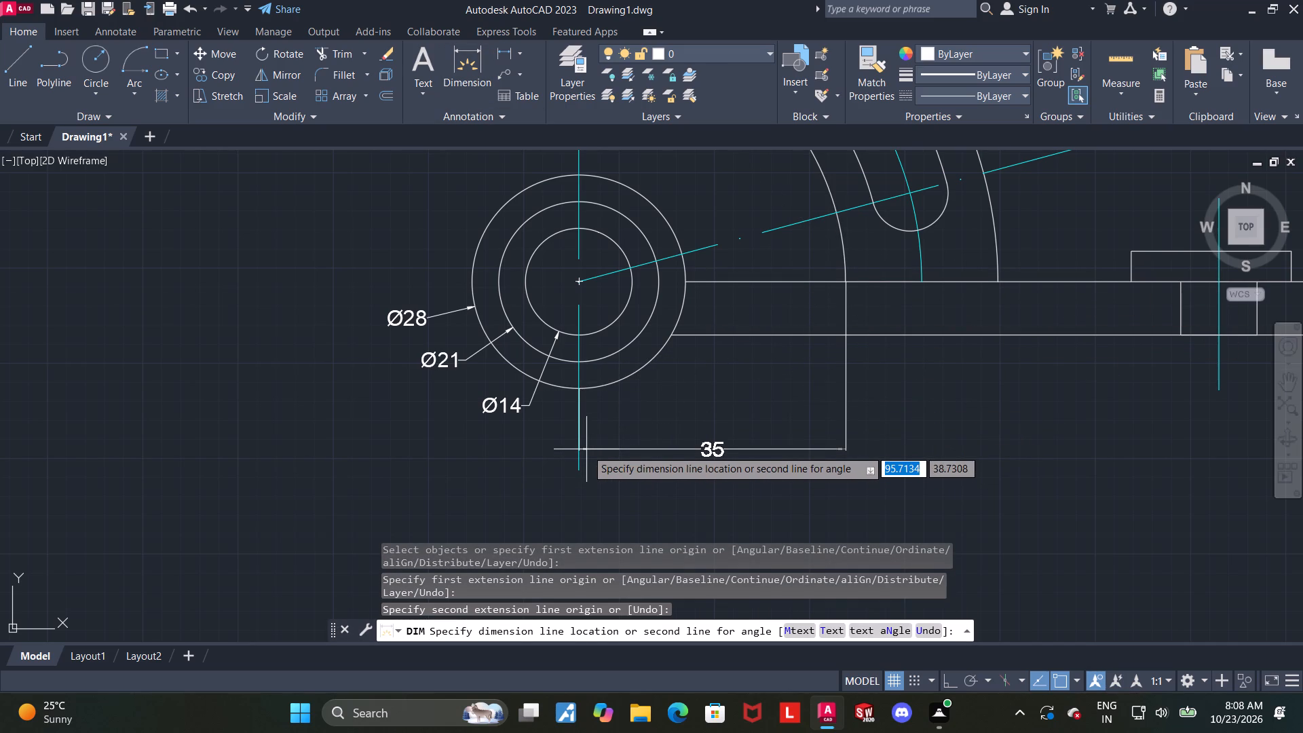
left_click(586, 436)
key("Escape")
Dimension the curved arm's width where its outer and inner arcs meet the bar, in line with the previous horizontal dimension.
middle_click_drag(983, 428, 852, 412)
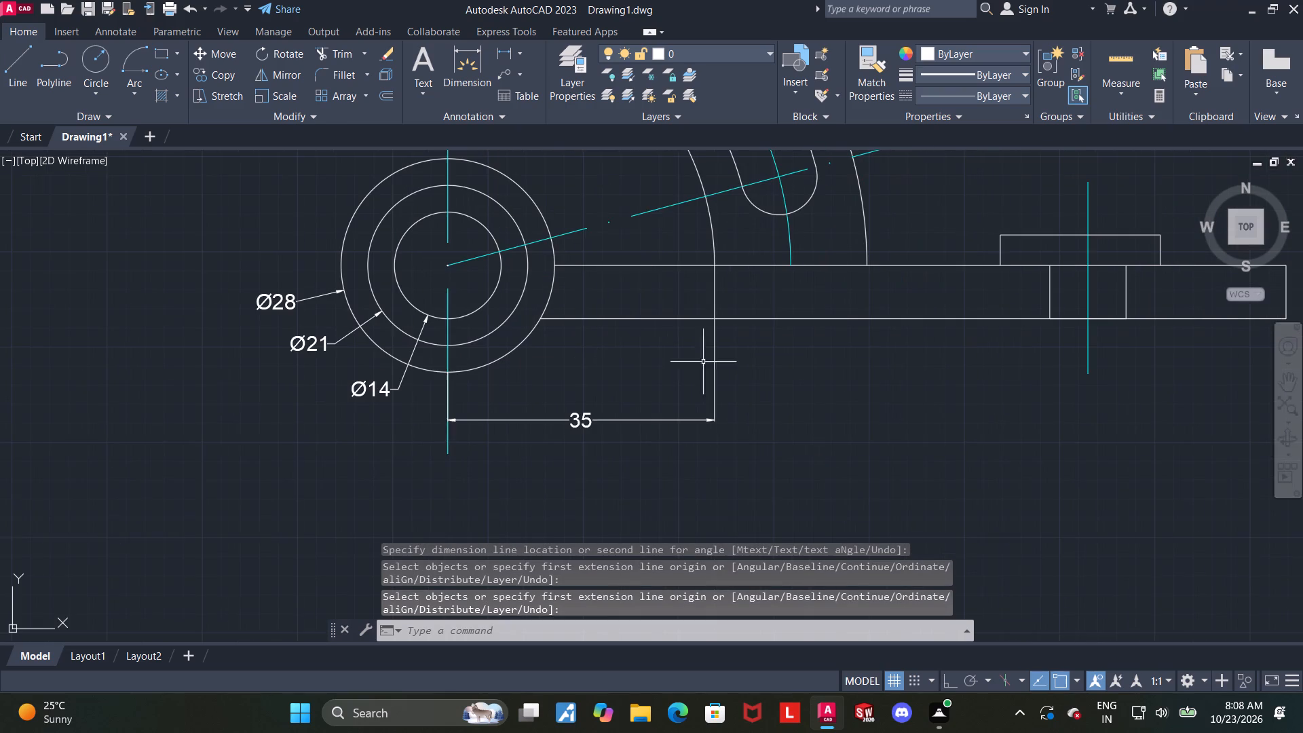
left_click(455, 56)
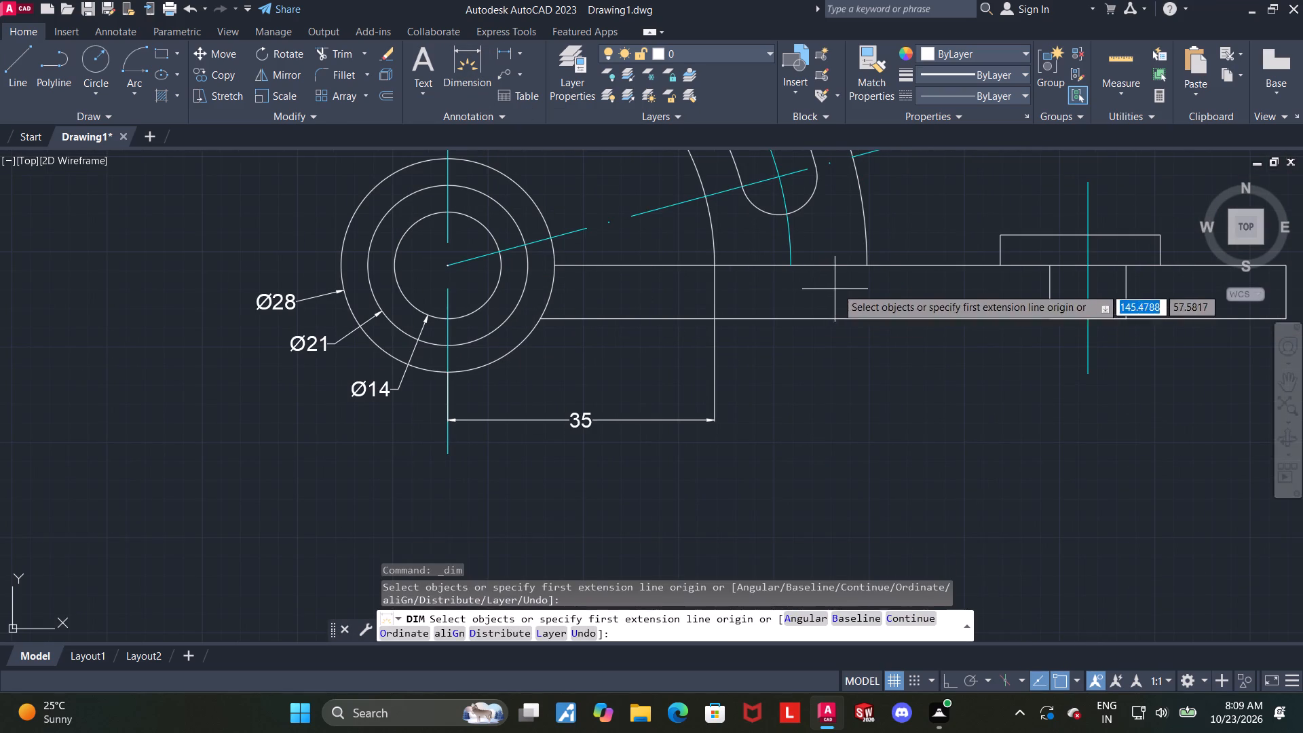
left_click(867, 267)
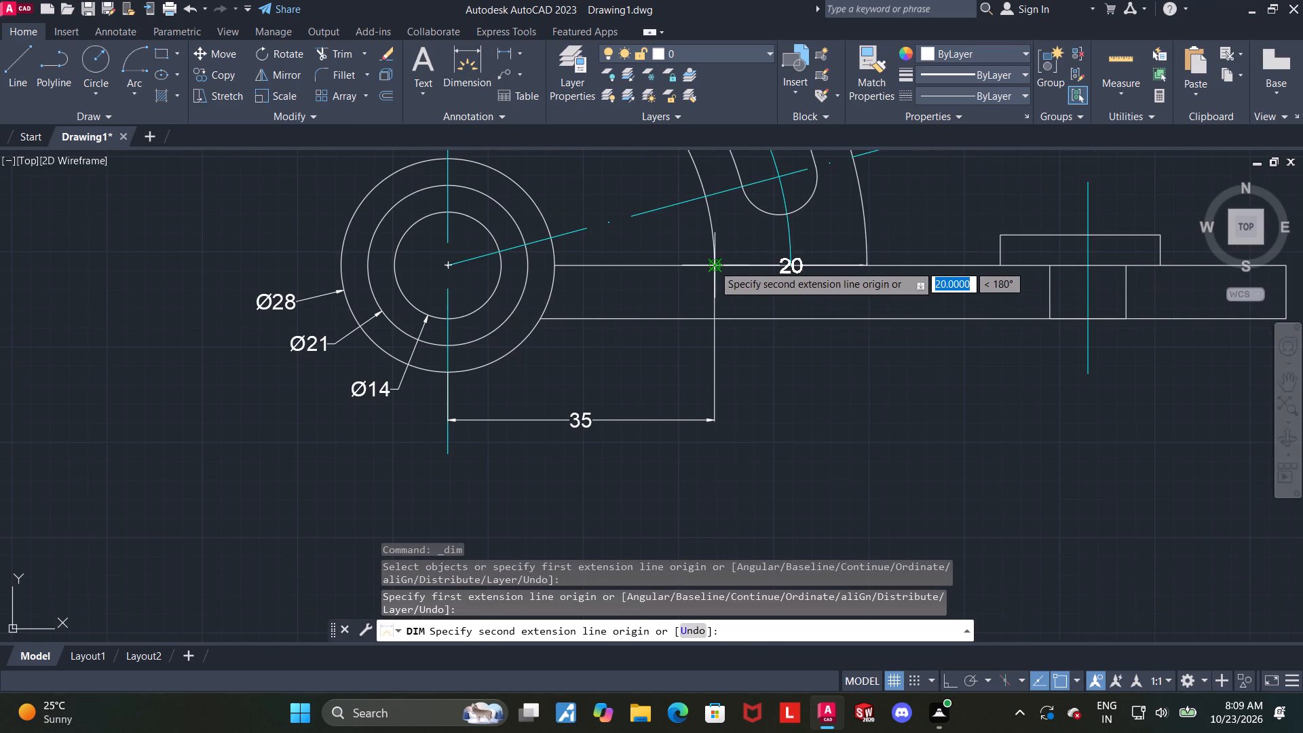
left_click(712, 265)
left_click(711, 417)
key("Escape")
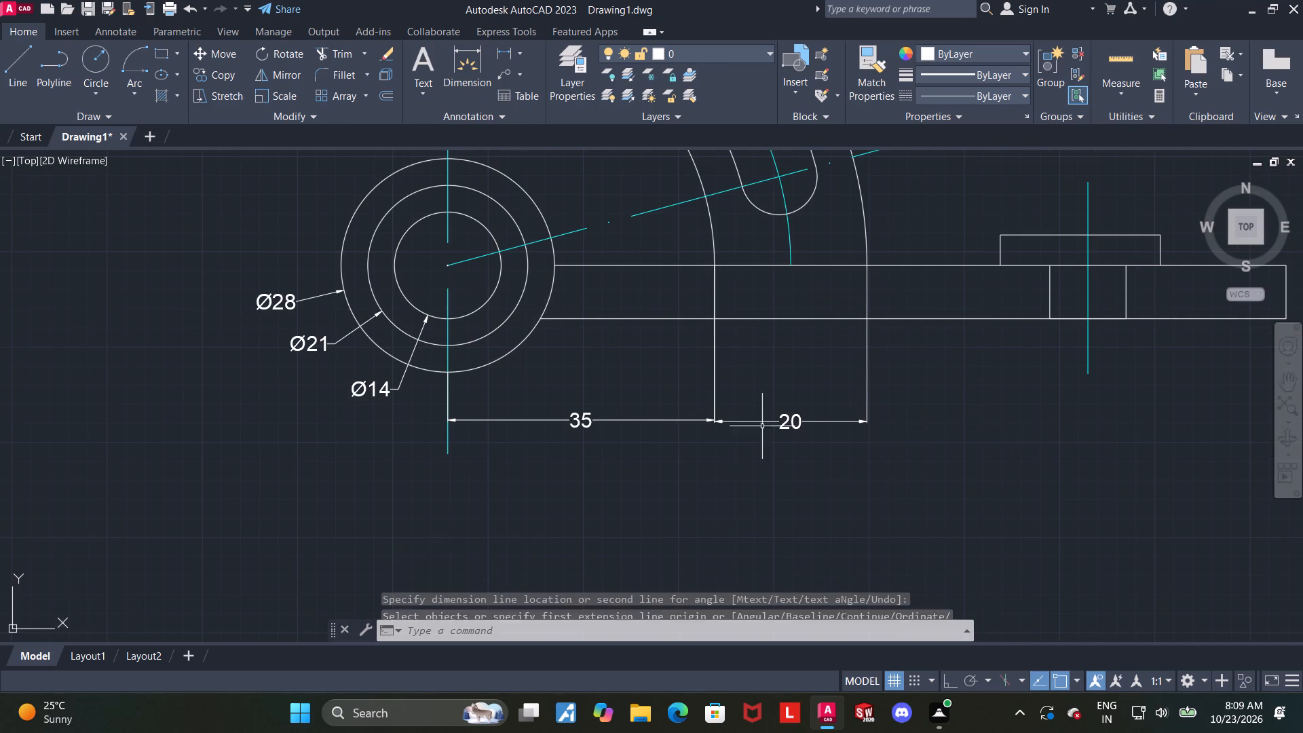
Turn on ortho and dimension the horizontal distance between the circles' and the bar hole's vertical centre lines, below the existing dimensions.
scroll(767, 425, "down", 1)
middle_click_drag(985, 409, 915, 375)
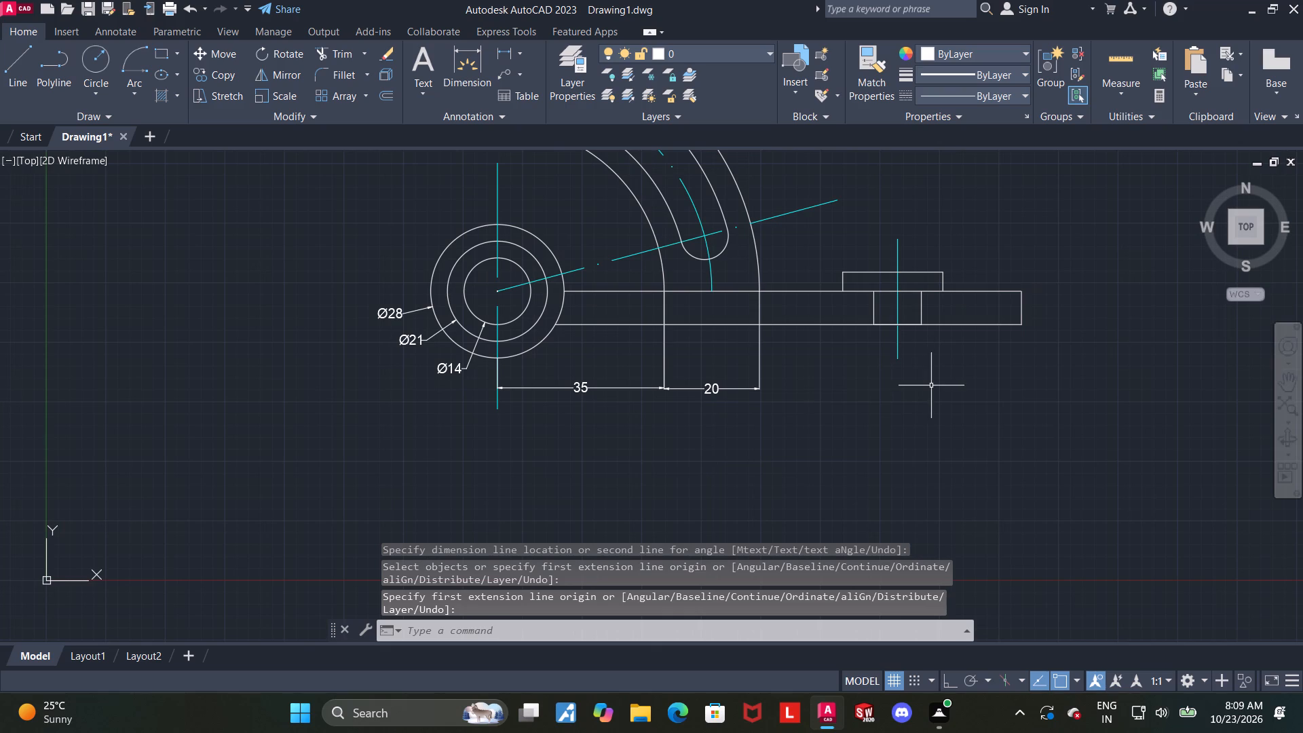
left_click(484, 56)
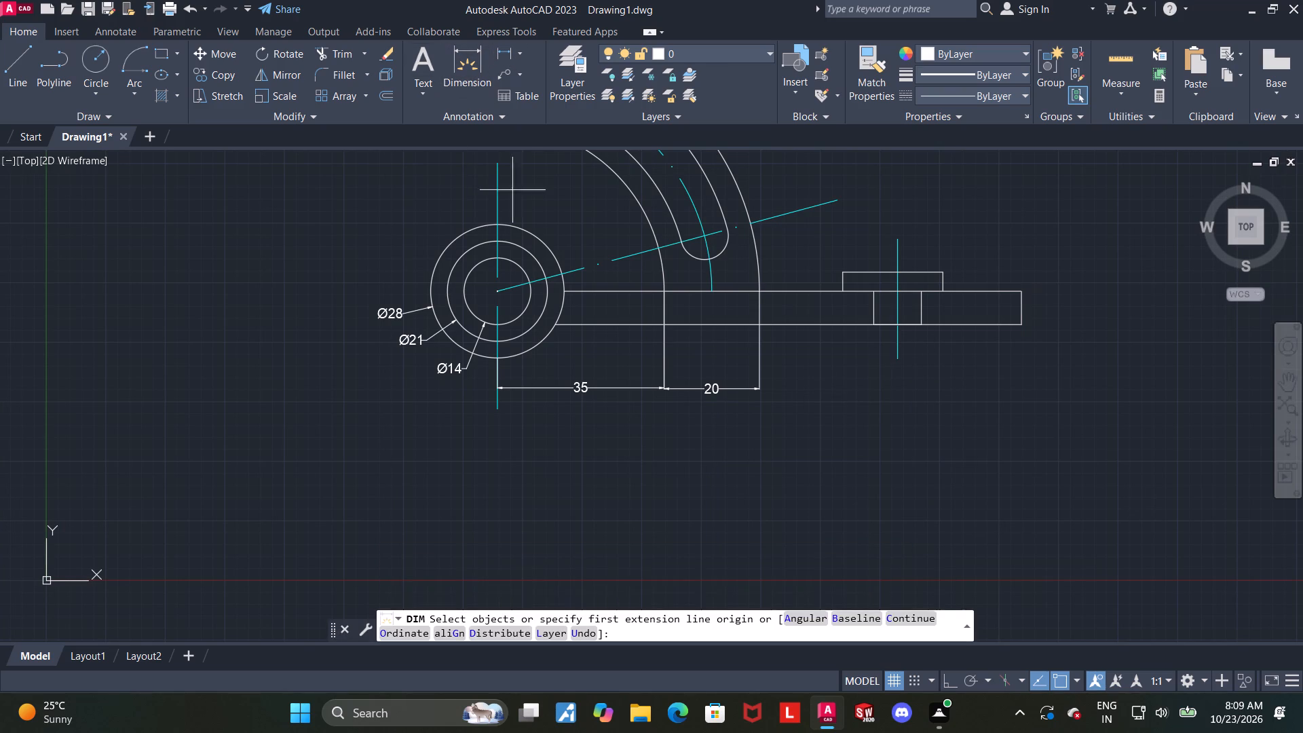
left_click(497, 407)
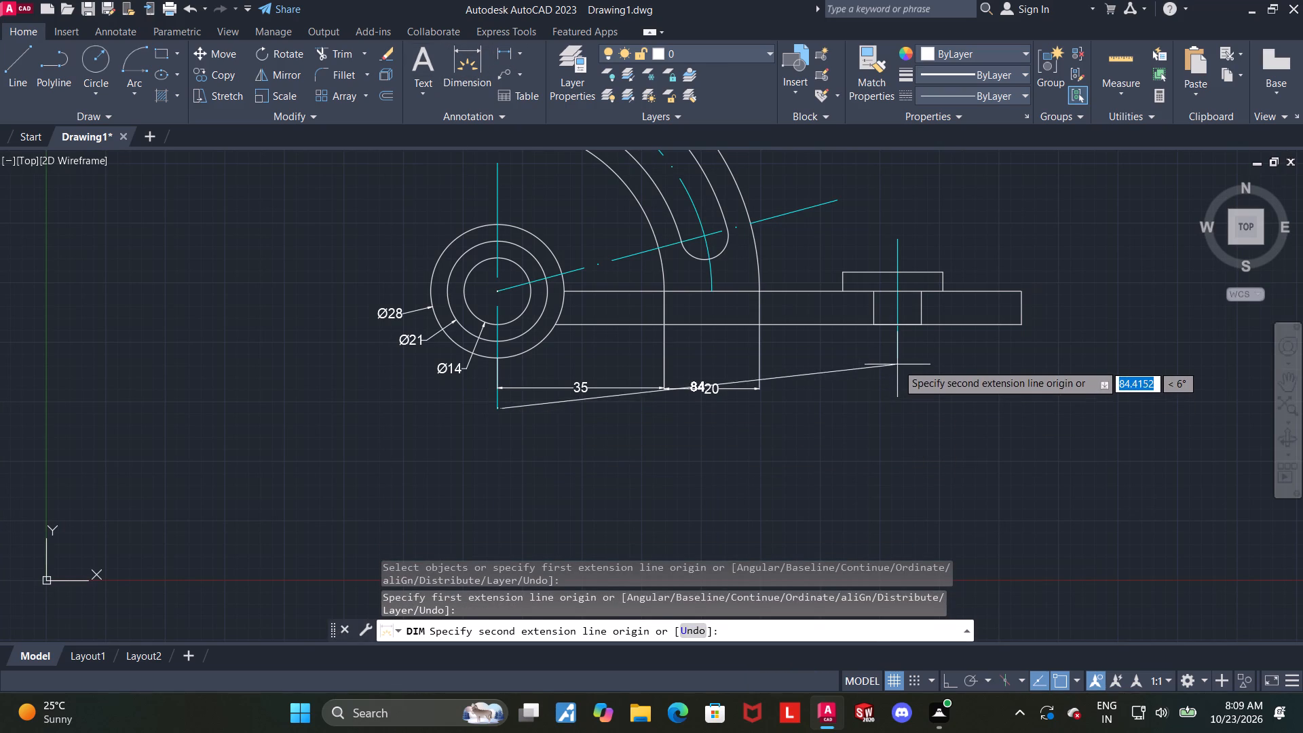
left_click(897, 358)
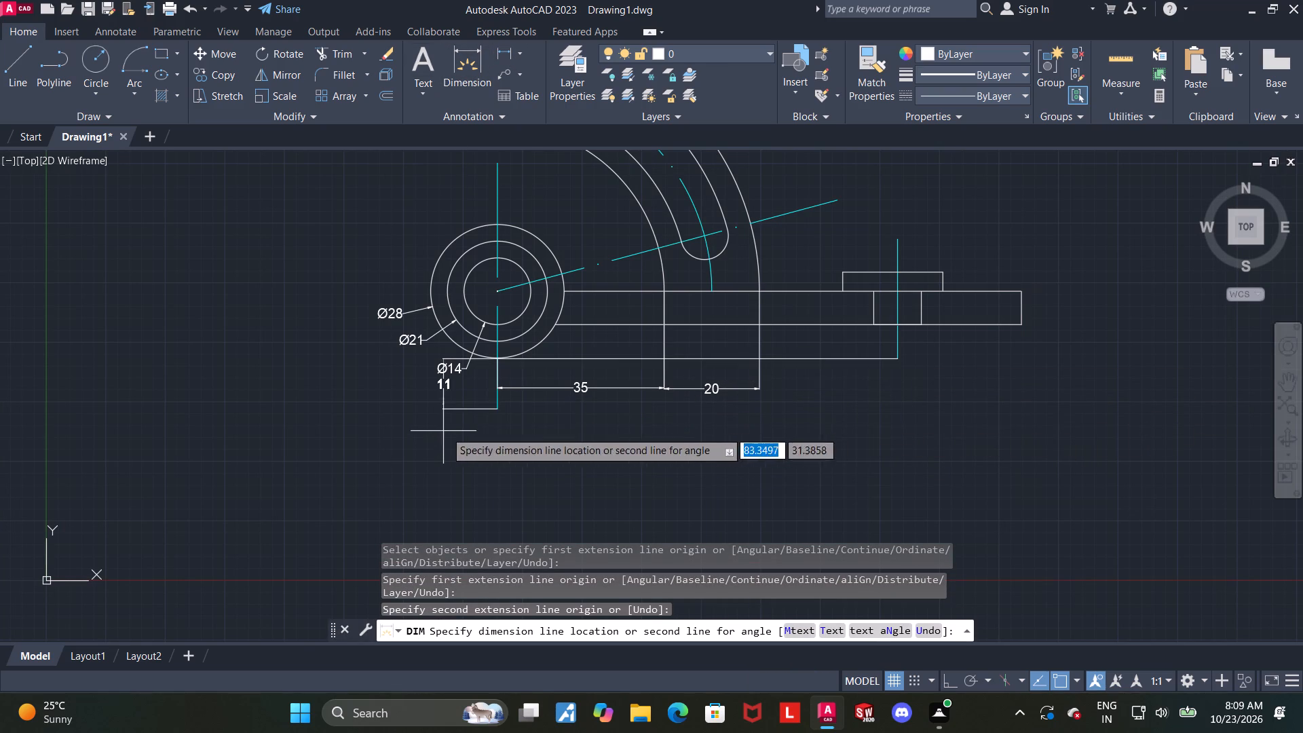
key("F8")
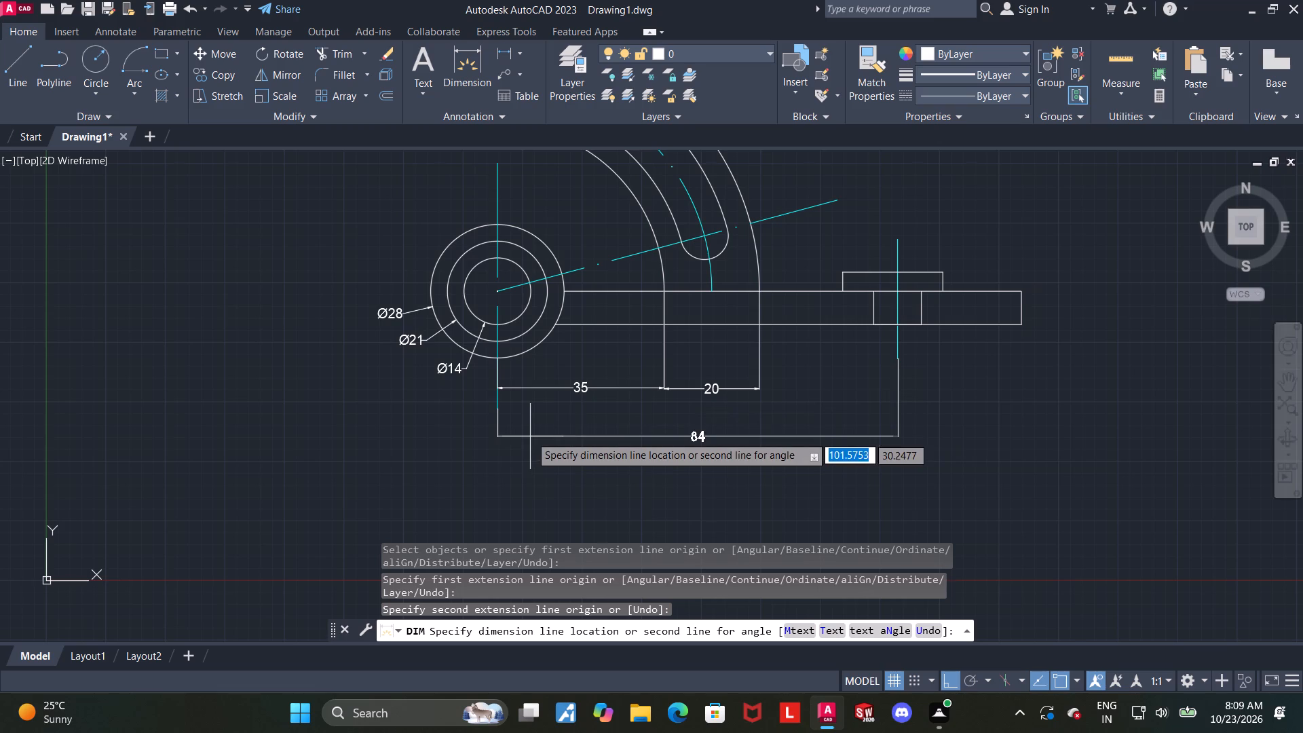
left_click(528, 422)
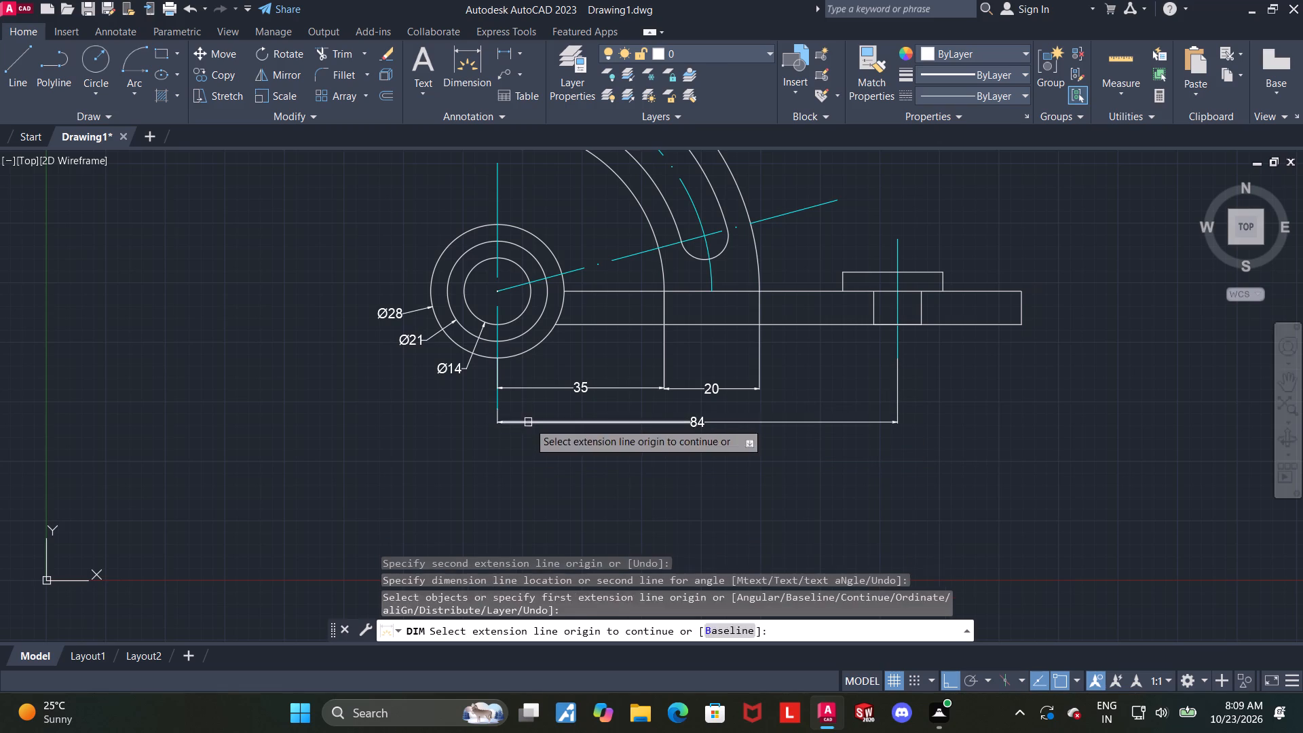
key("Escape")
middle_click_drag(1091, 454, 1013, 466)
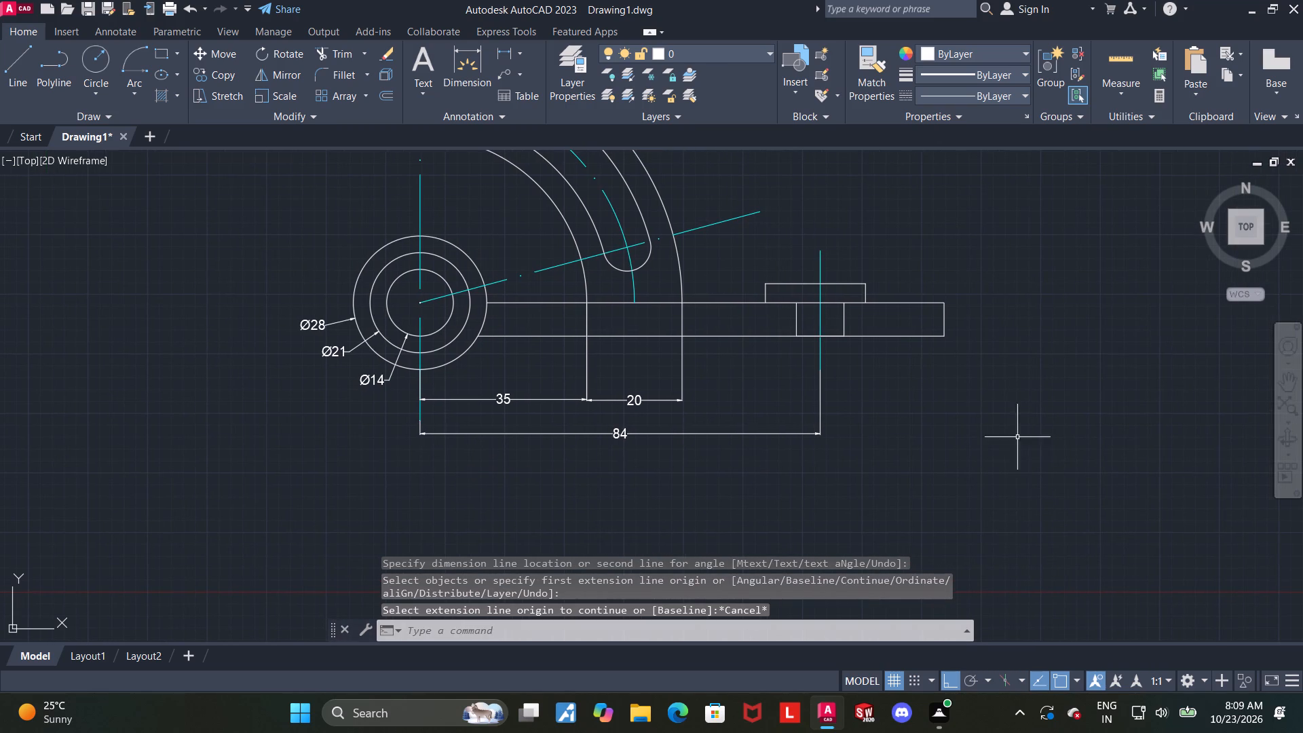
Dimension the horizontal distance from the bar hole's vertical centre line to the bar's right end, in line with the lowest horizontal dimension.
scroll(1017, 436, "up", 1)
left_click(468, 67)
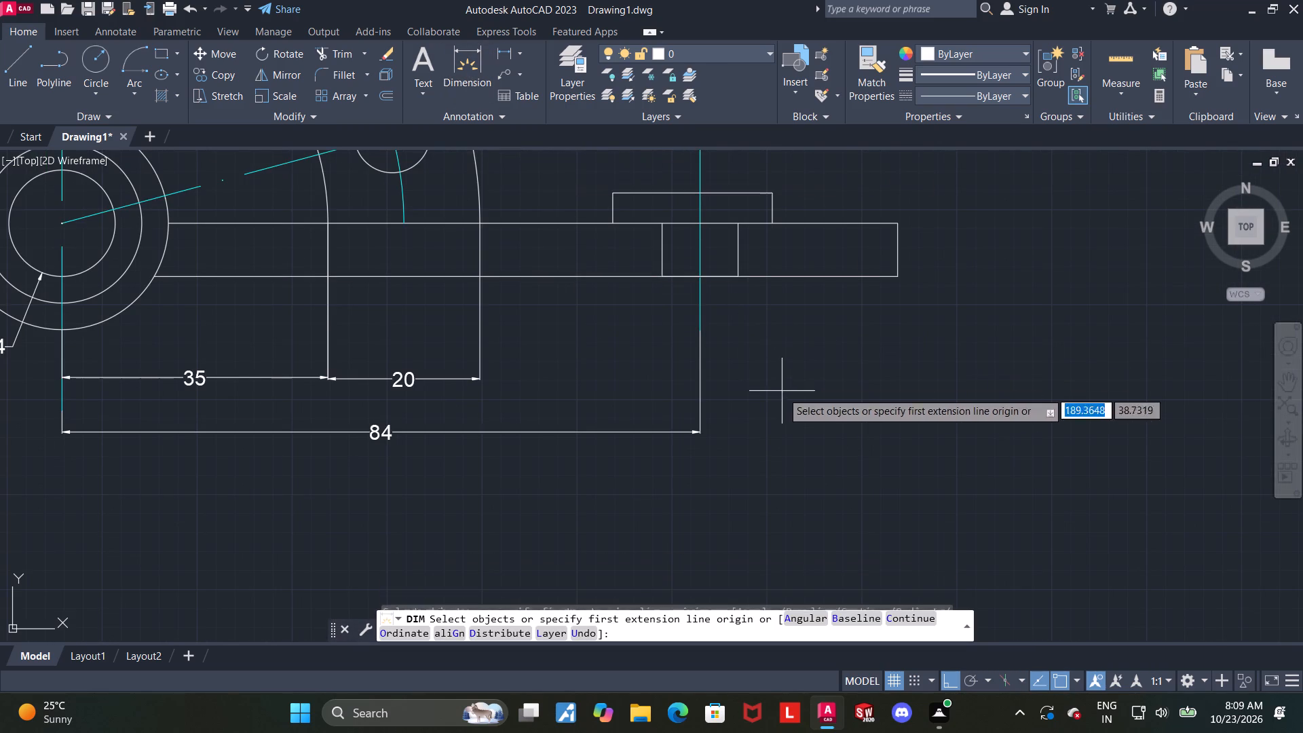
left_click(702, 331)
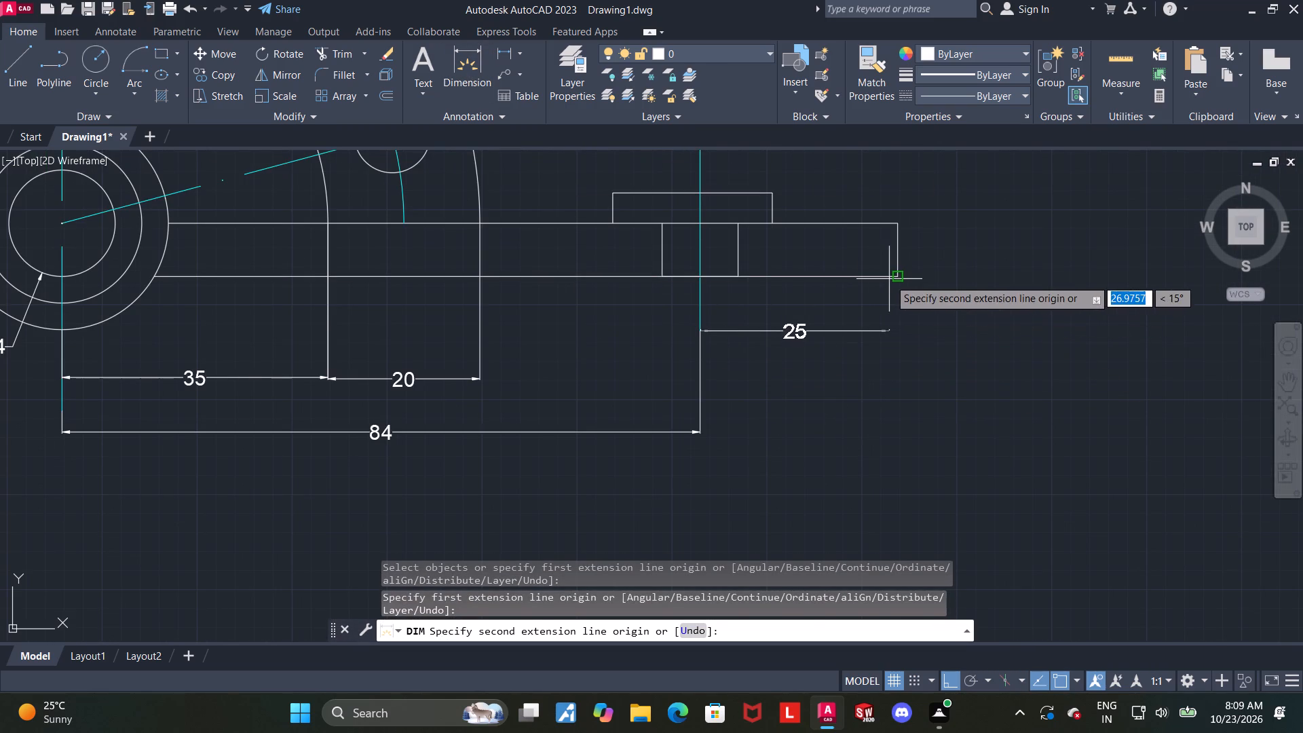
left_click(890, 278)
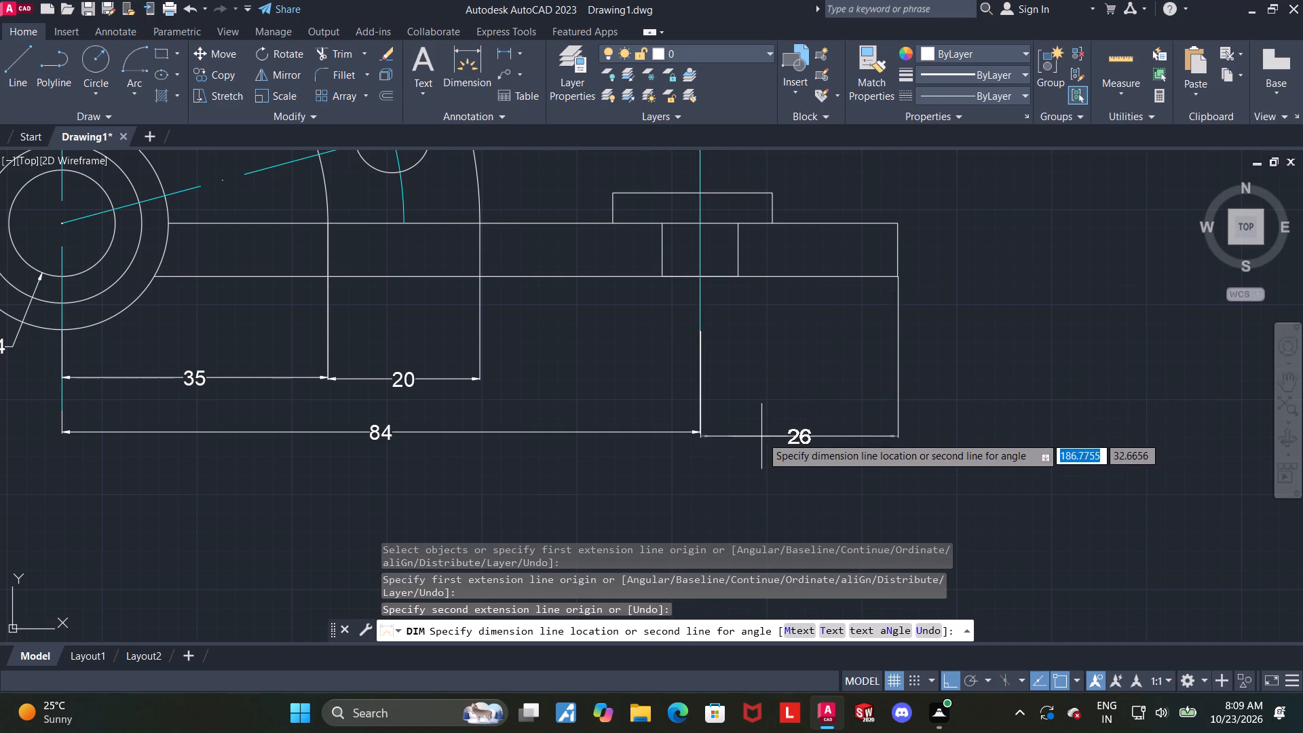
left_click(699, 432)
key("Escape")
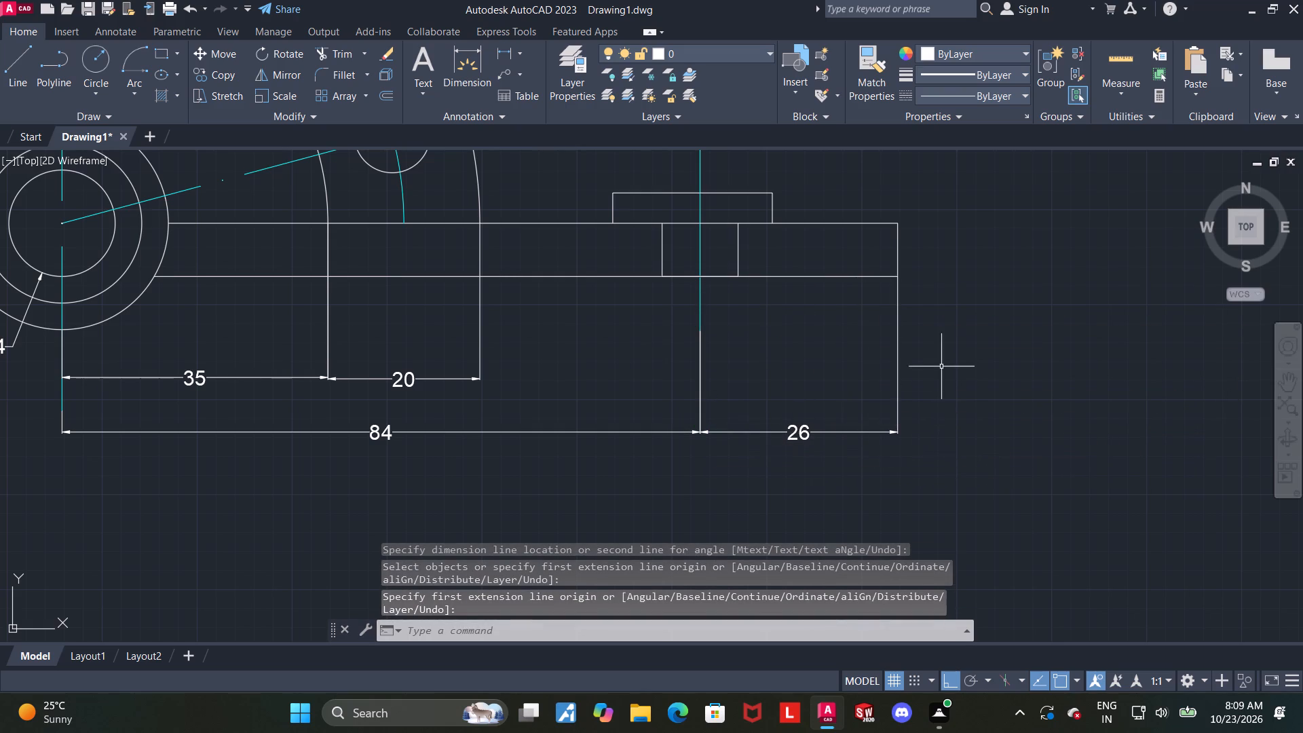
Dimension the bar's thickness at its right end, placing the vertical dimension just outside the bar.
middle_click_drag(929, 381, 900, 411)
left_click(459, 61)
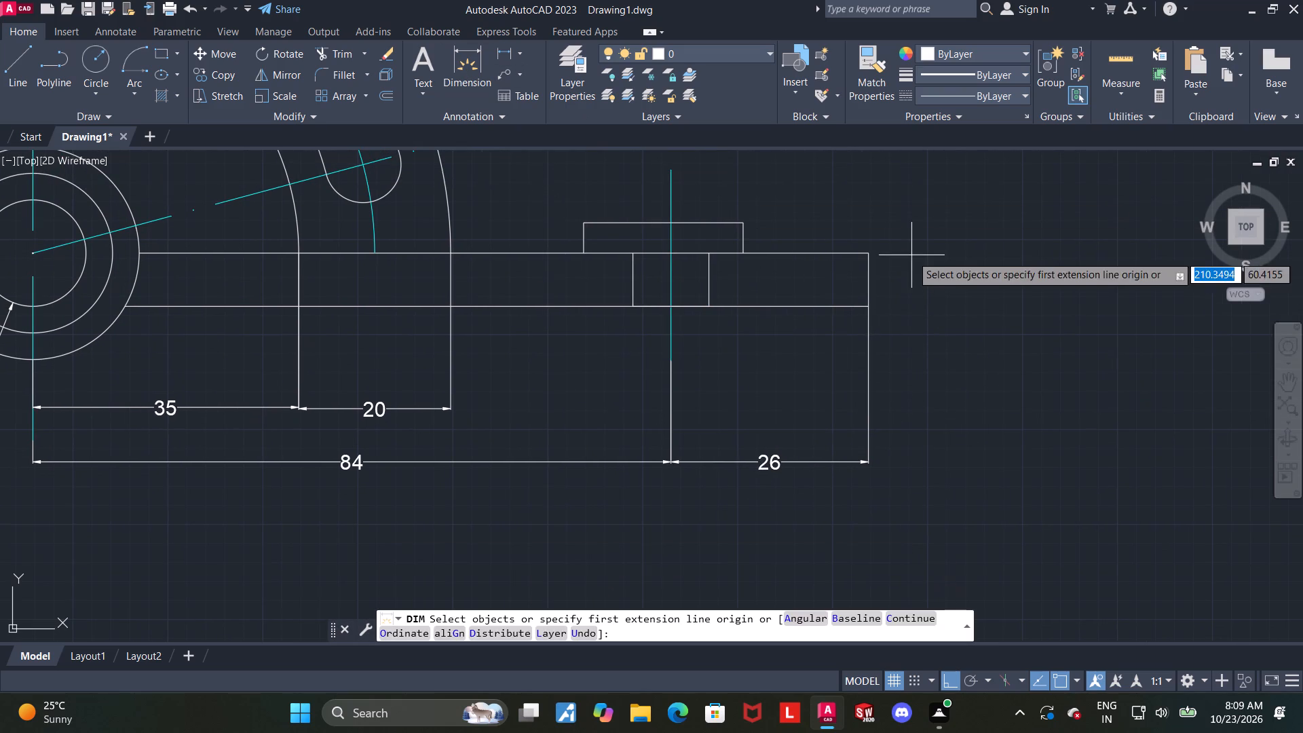
left_click(869, 264)
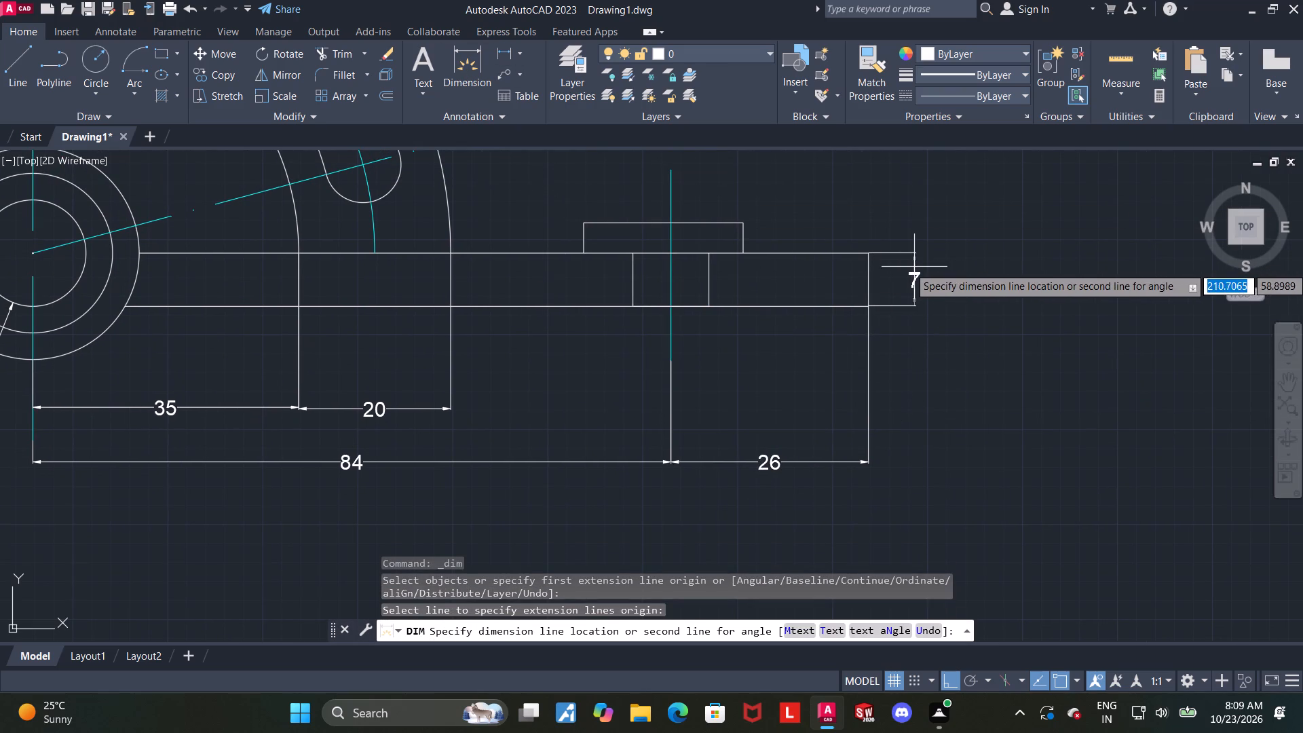
left_click(915, 267)
key("Escape")
Dimension the raised block's height from its right edge, in line with the bar's thickness dimension.
left_click(471, 57)
scroll(776, 238, "up", 2)
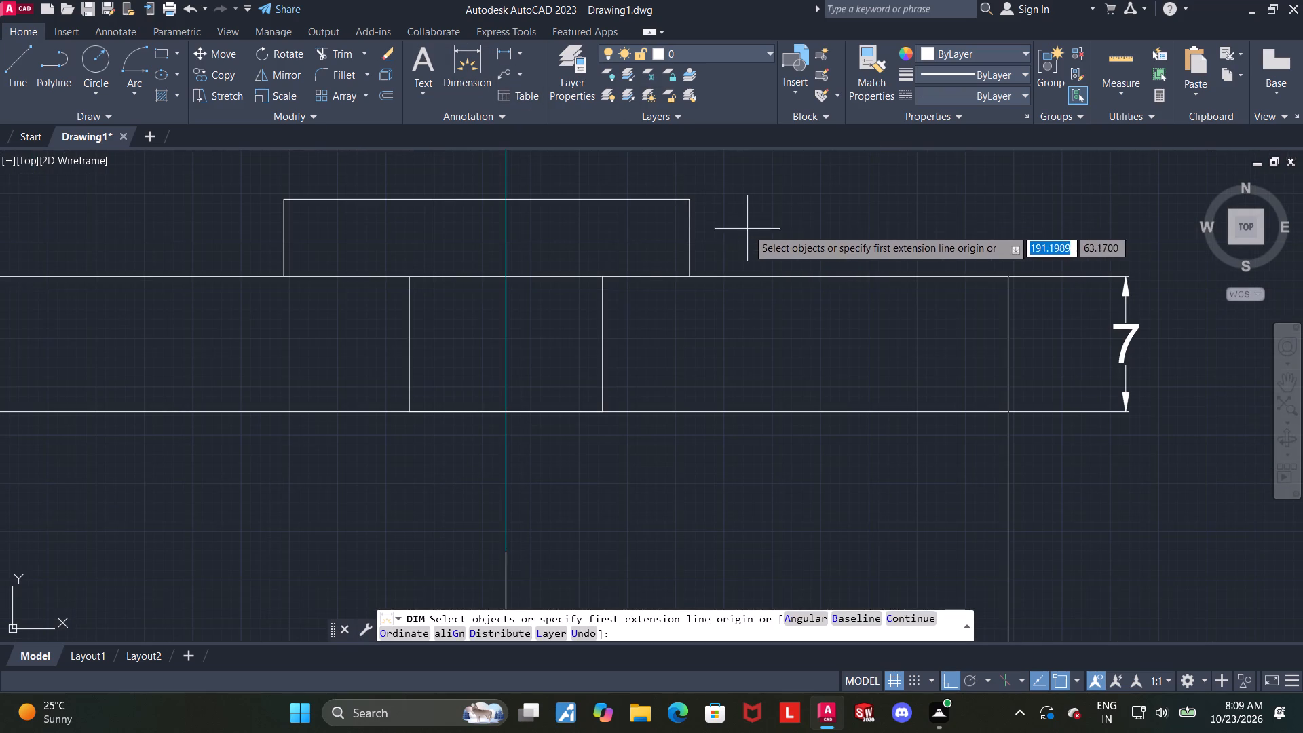
left_click(687, 217)
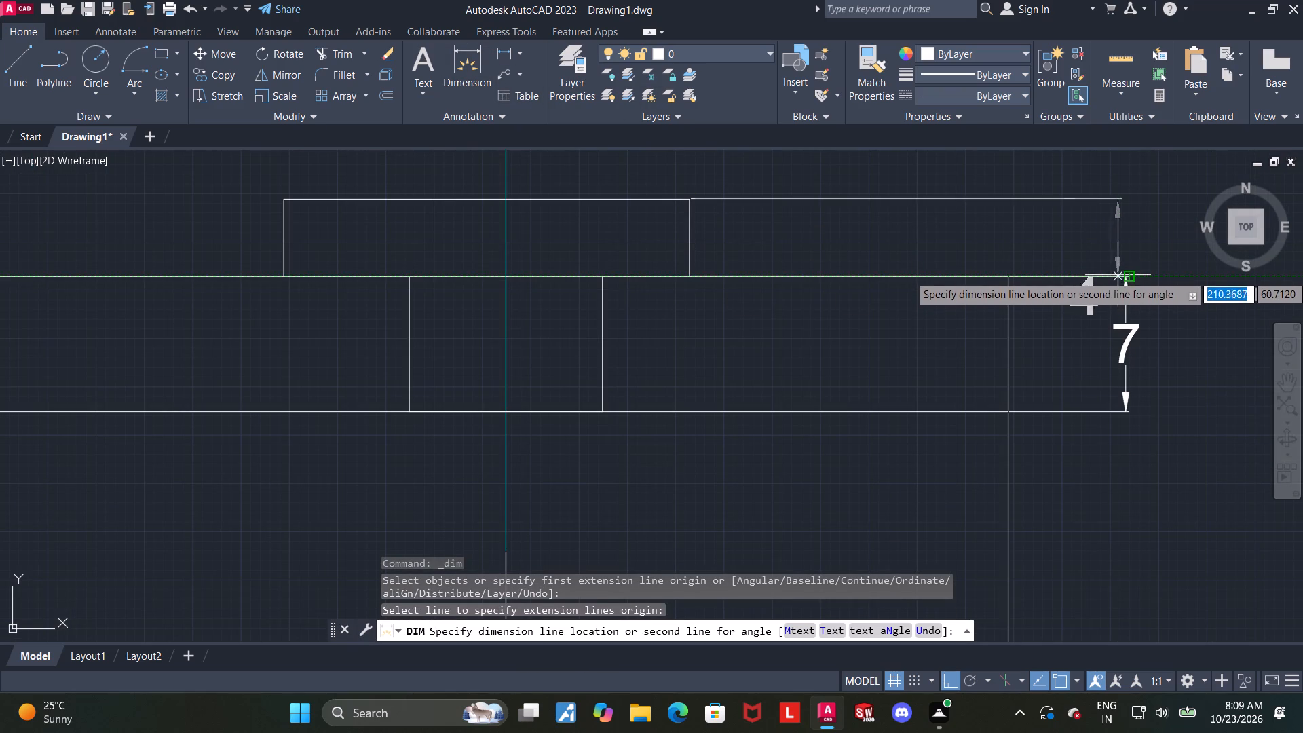
left_click(1124, 276)
scroll(1133, 287, "down", 3)
key("Escape")
Move the text of the raised block's height dimension up above its extension lines, clear of the bar's thickness text.
scroll(1137, 313, "up", 2)
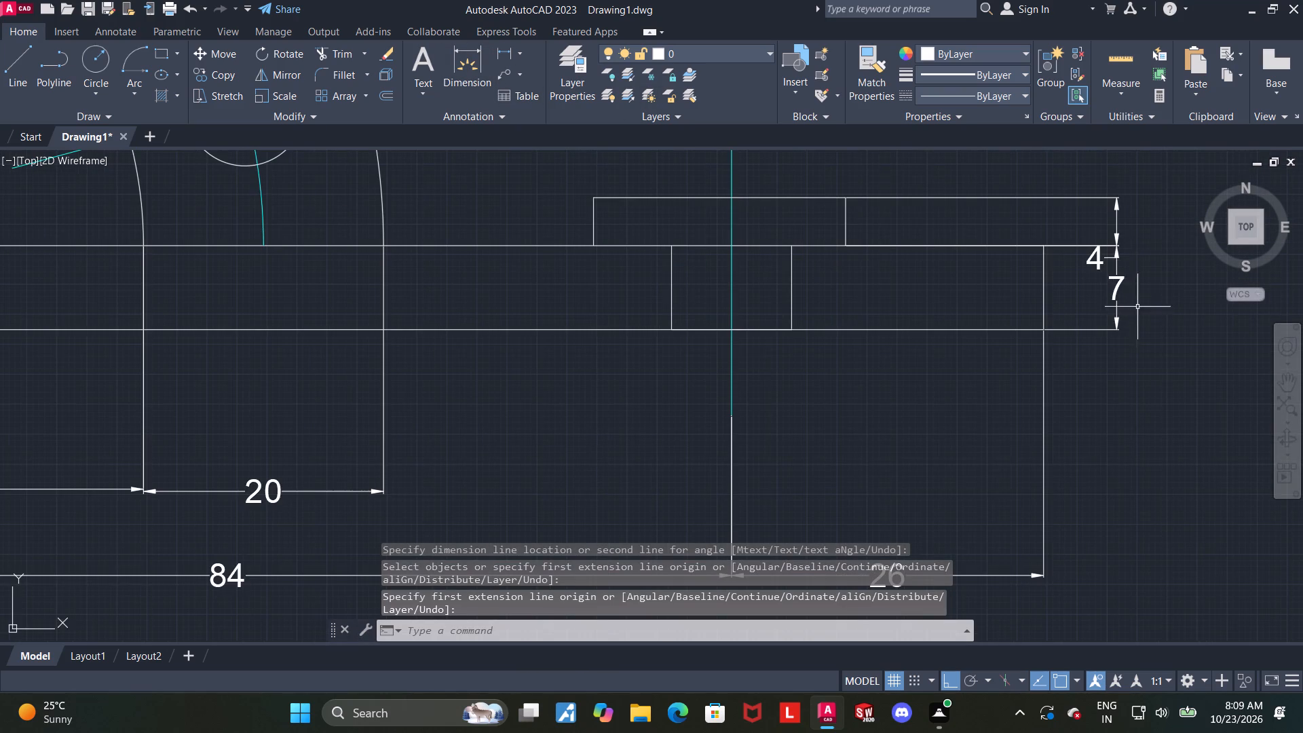
left_click(1090, 261)
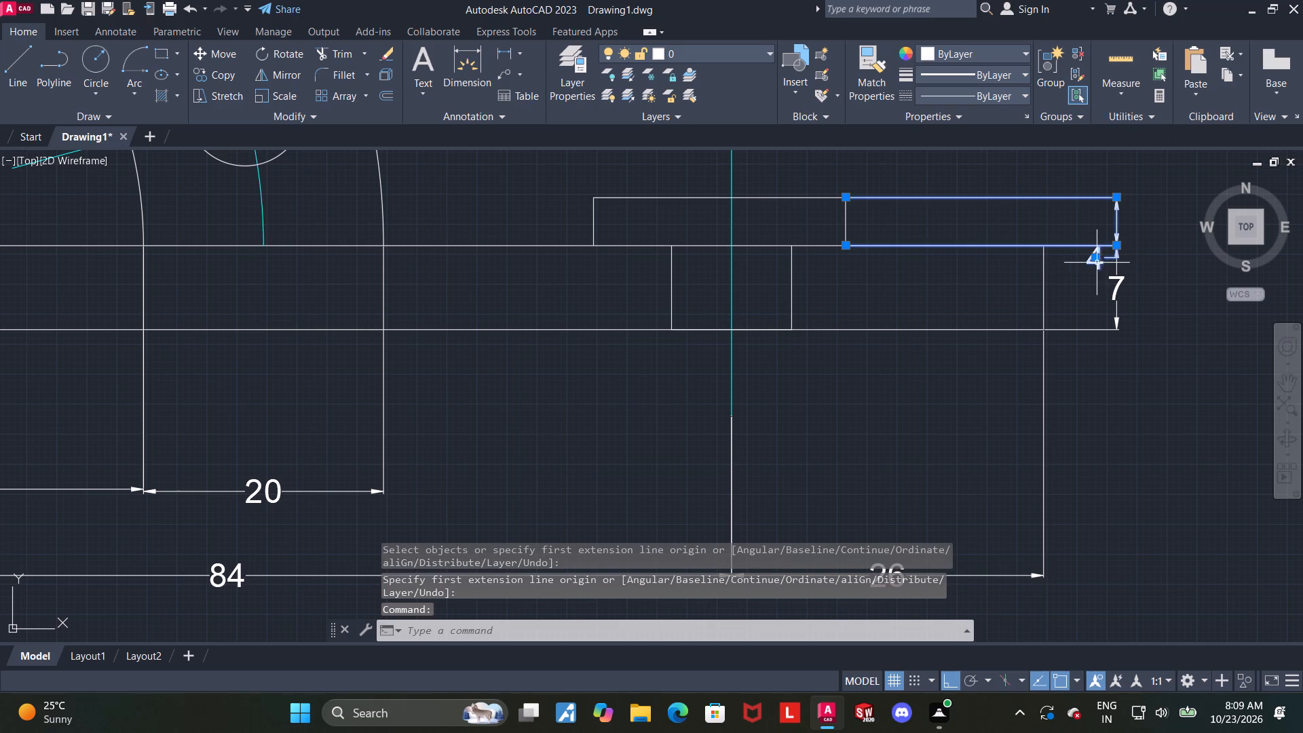
left_click(1095, 259)
left_click(1091, 170)
key("Escape")
Dimension the raised block's width from its top edge, placing the dimension above the block and its centre line.
scroll(1105, 285, "down", 1)
scroll(1011, 375, "down", 1)
middle_click_drag(1010, 375, 850, 476)
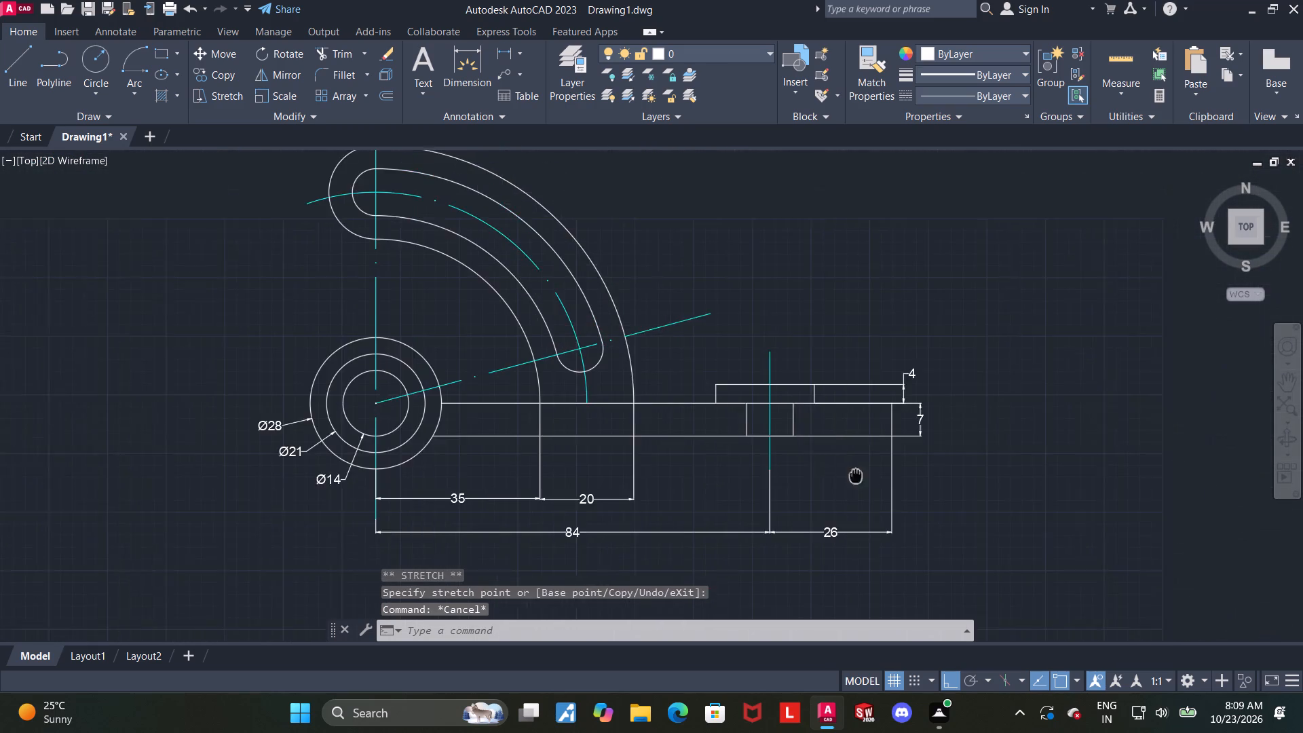
middle_click_drag(850, 476, 846, 477)
scroll(787, 439, "up", 1)
left_click(473, 58)
scroll(797, 304, "up", 1)
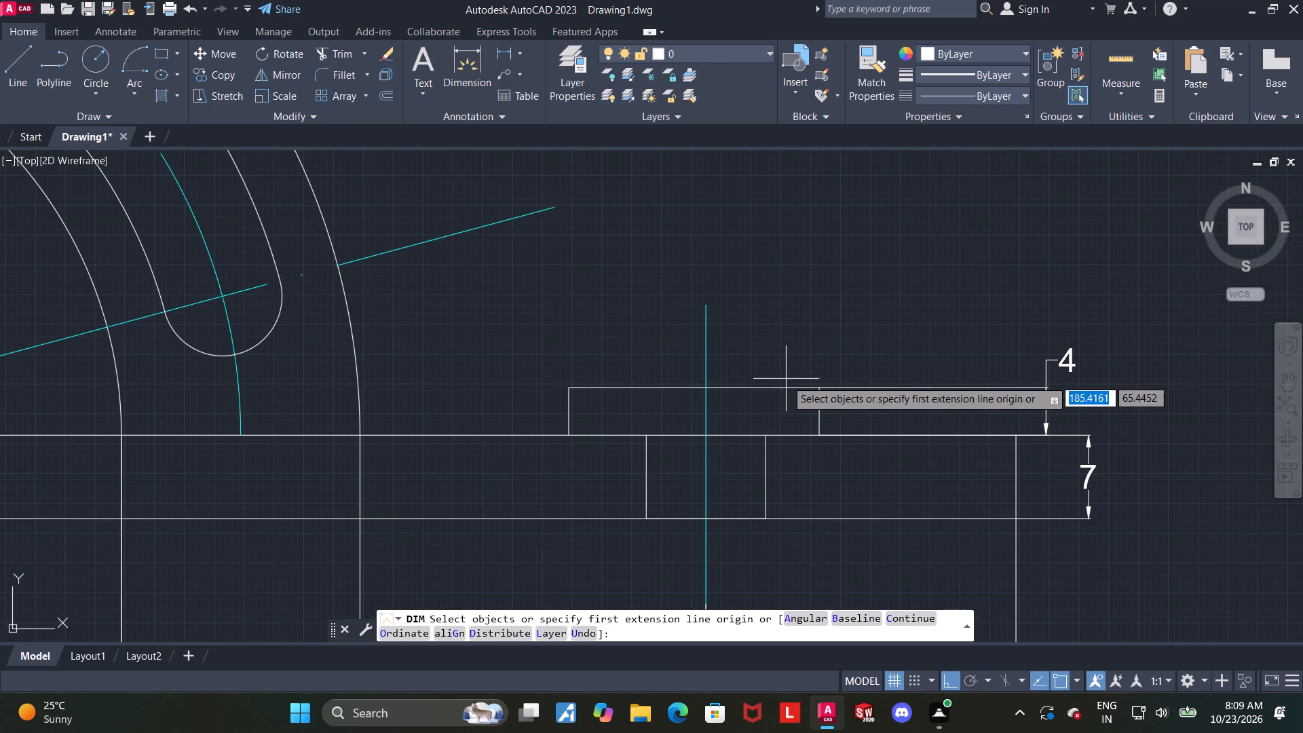
left_click(782, 388)
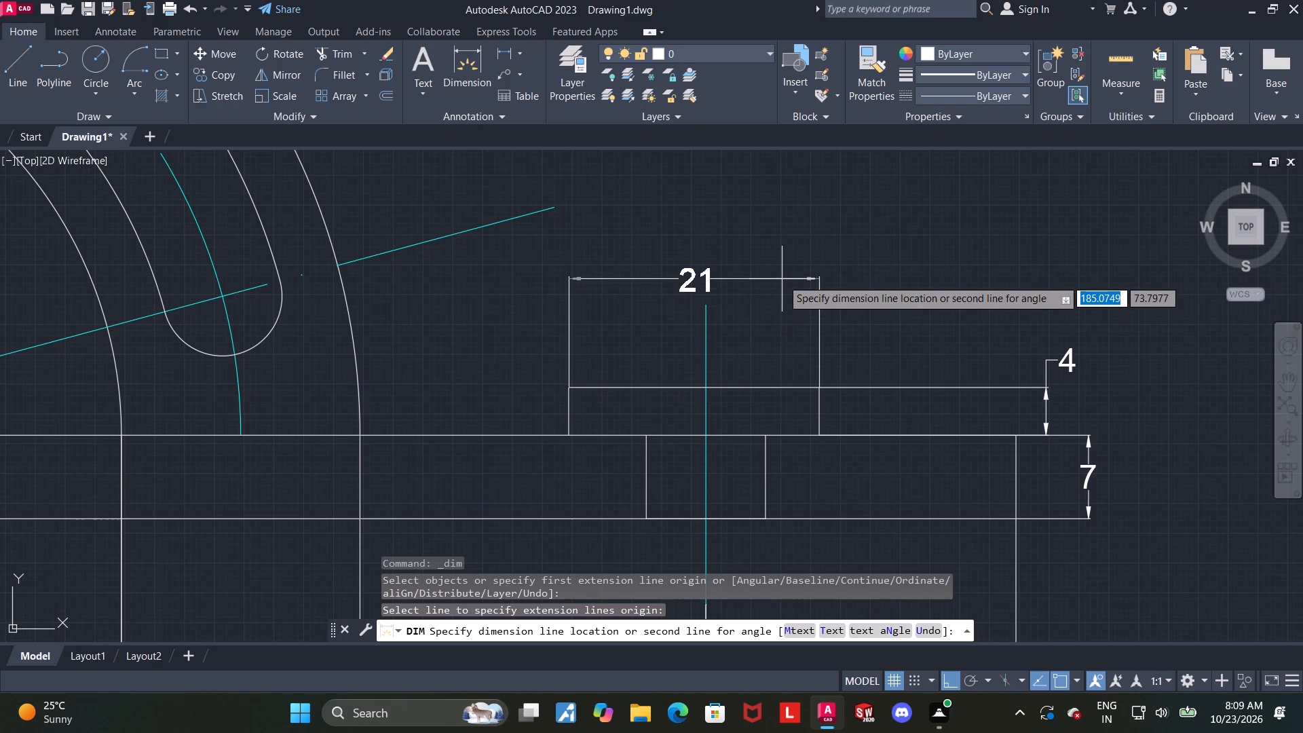
left_click(782, 269)
key("Escape")
Dimension the angle between the inclined centre line and the bar's top edge, placed between the curved arm and the raised block.
scroll(831, 300, "down", 1)
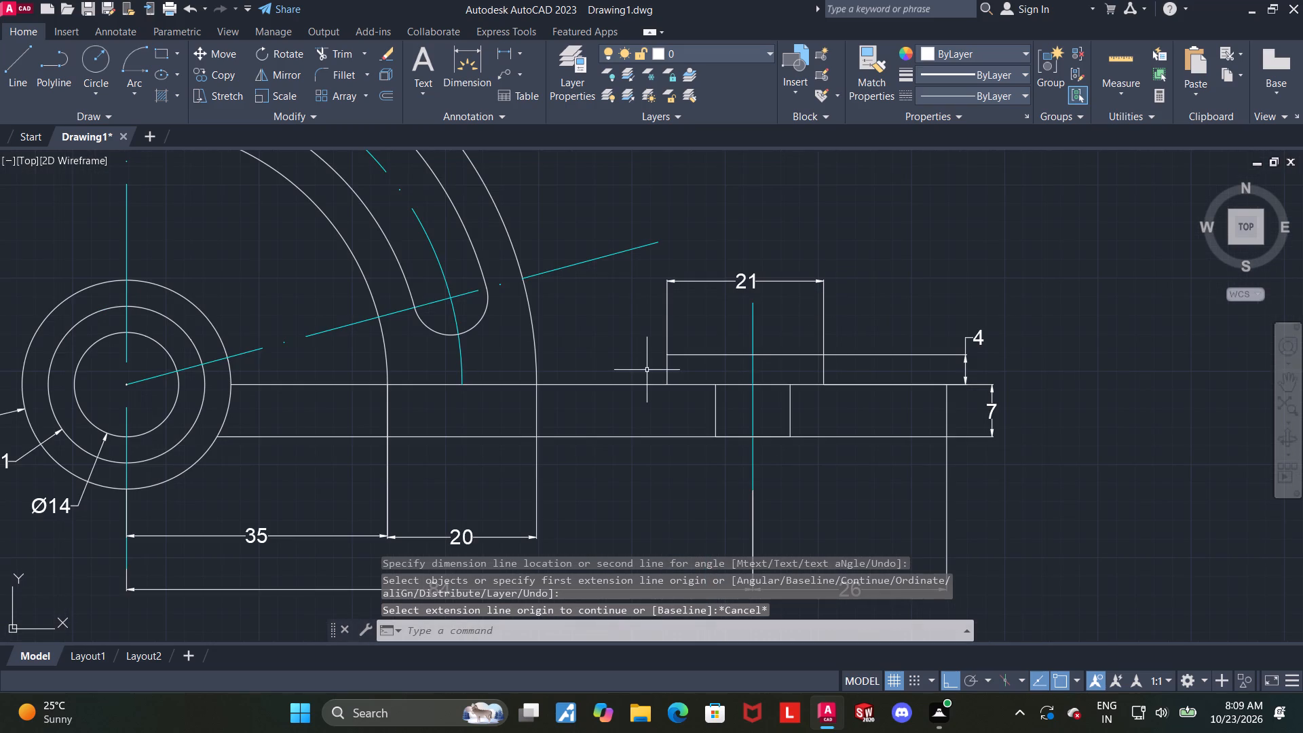
scroll(646, 370, "down", 1)
middle_click_drag(646, 370, 740, 354)
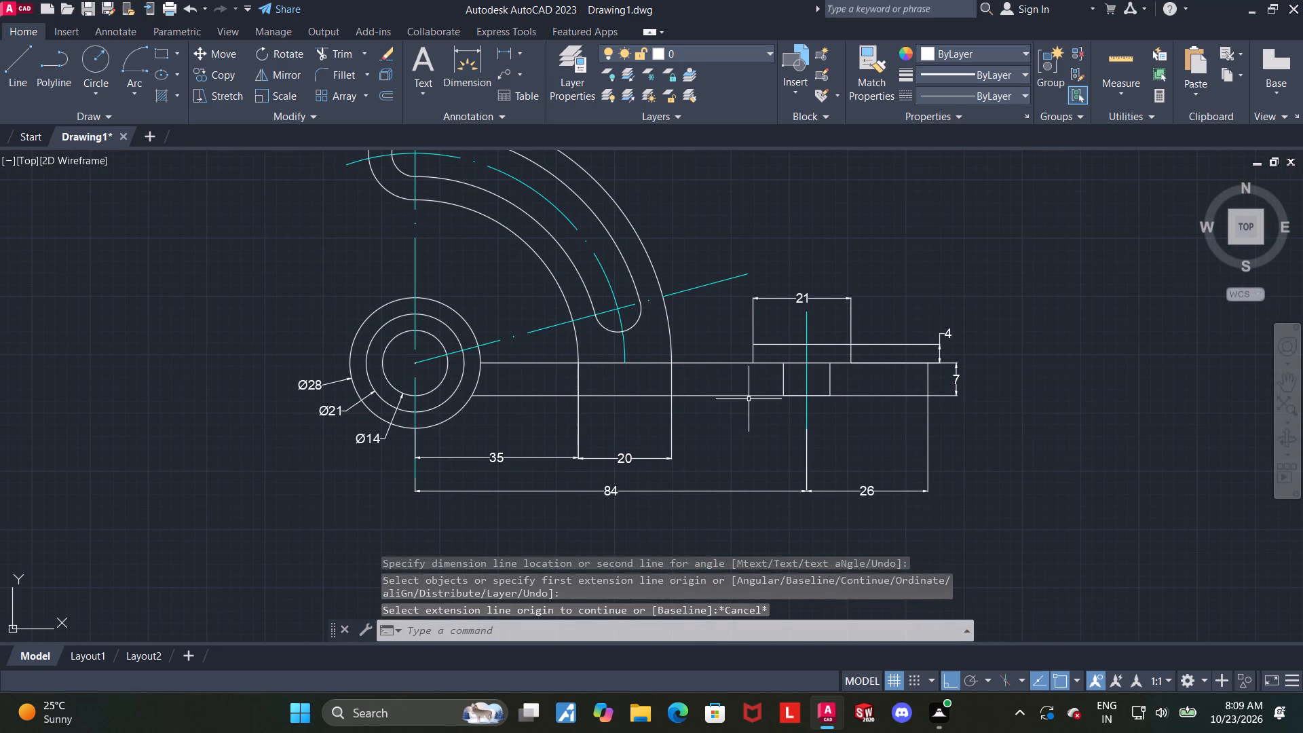
middle_click_drag(752, 400, 755, 433)
scroll(741, 407, "up", 2)
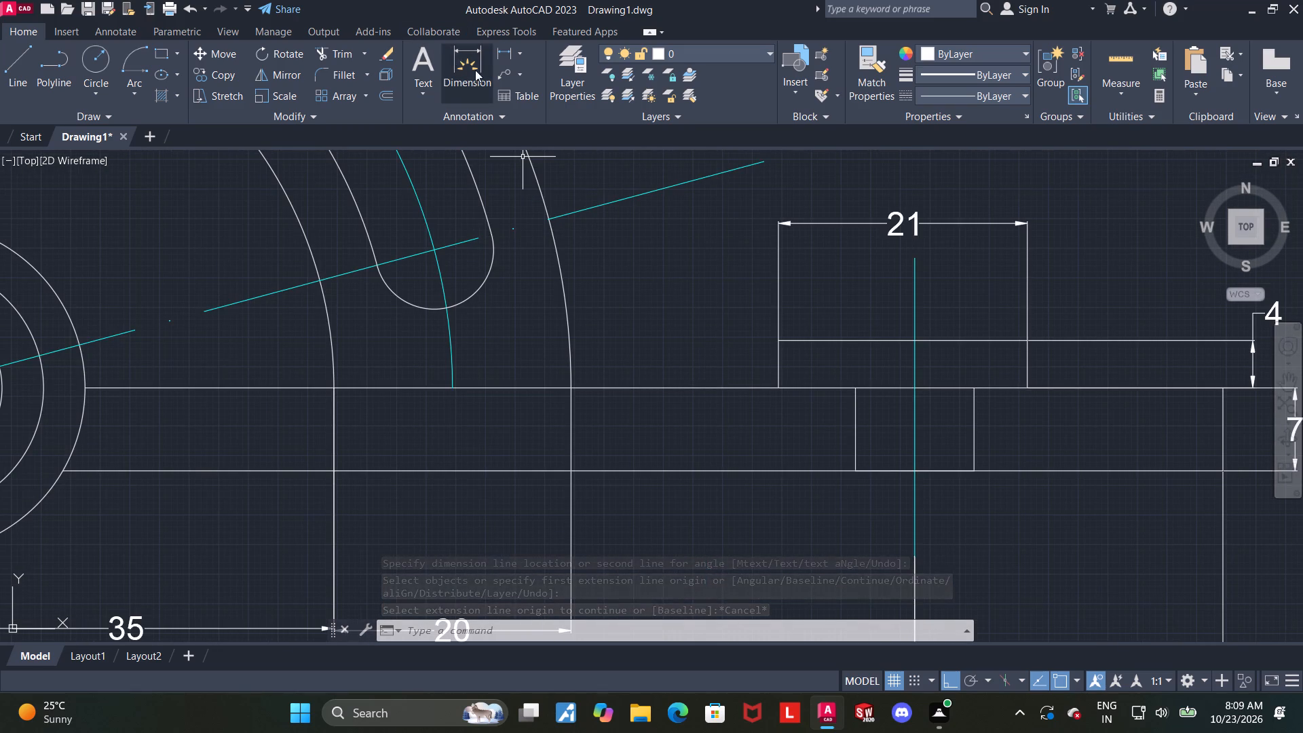
left_click(480, 56)
left_click(605, 208)
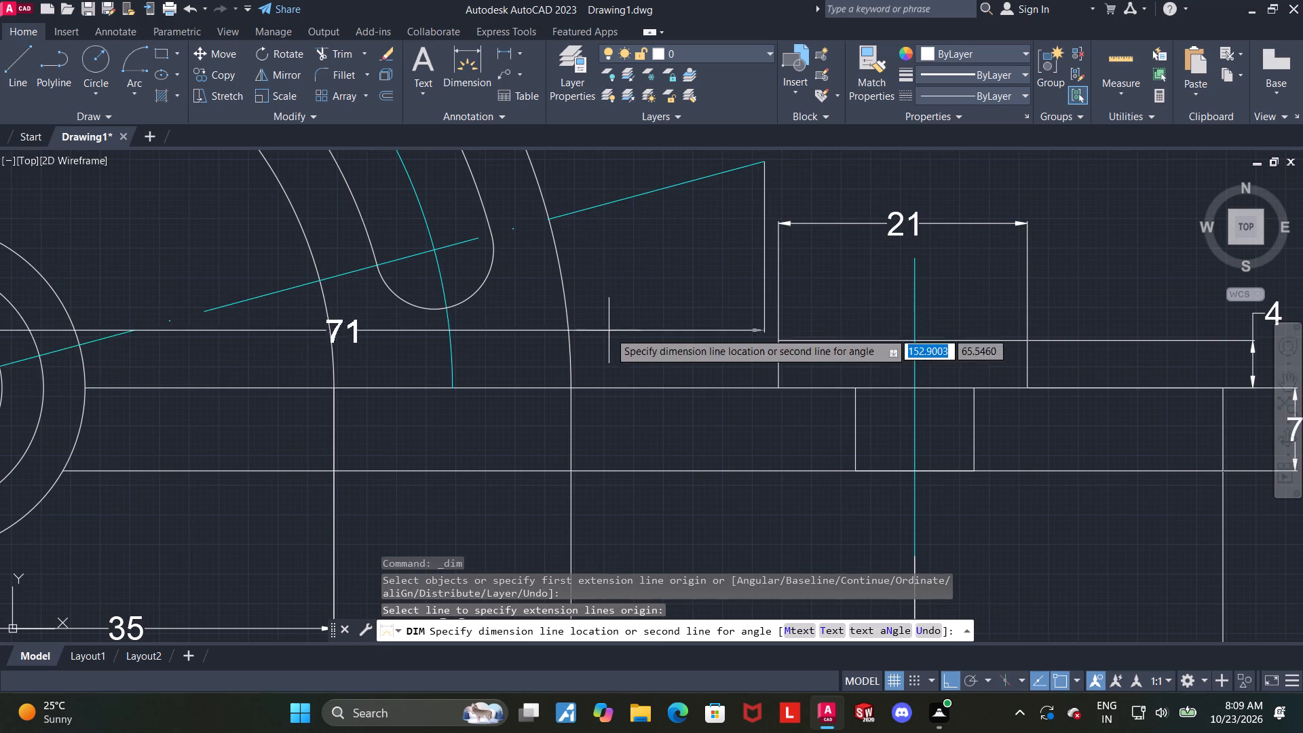
left_click(614, 387)
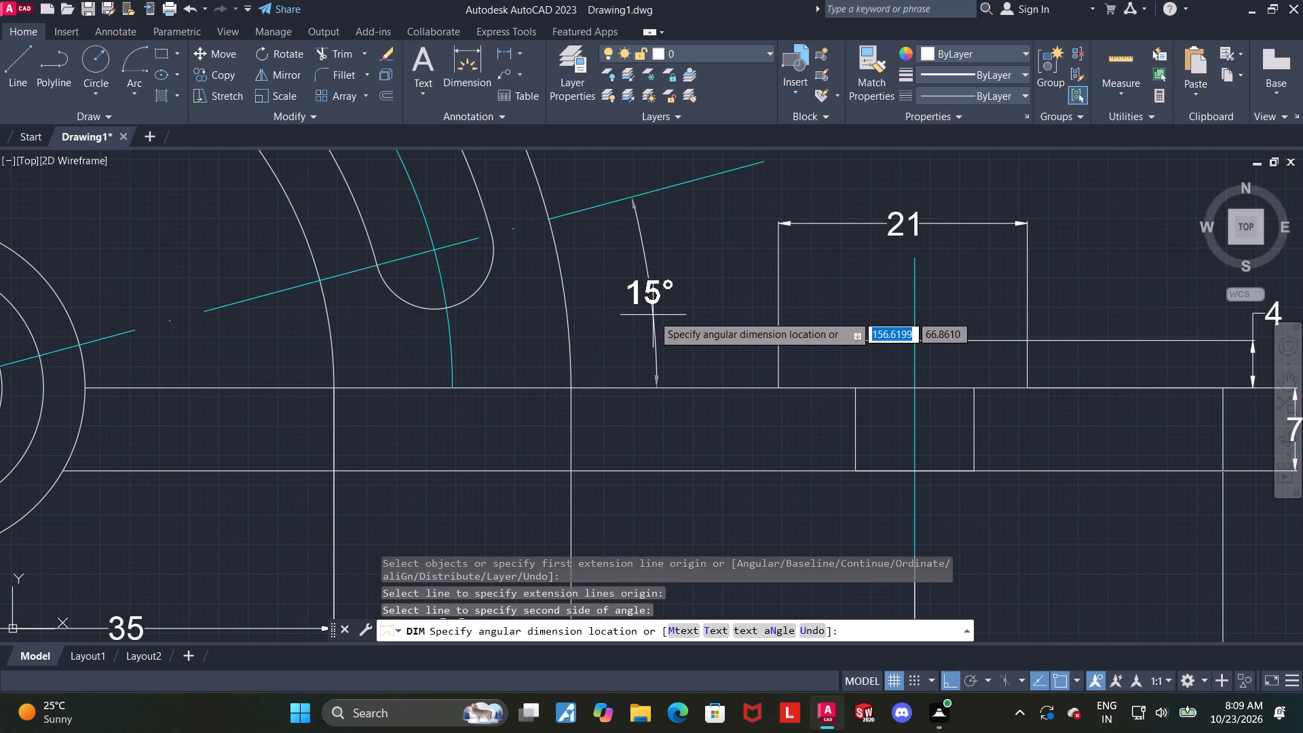
left_click(658, 314)
key("Escape")
Modify the Standard dimension style so that both the dimension lines and the extension lines are red.
scroll(736, 296, "down", 2)
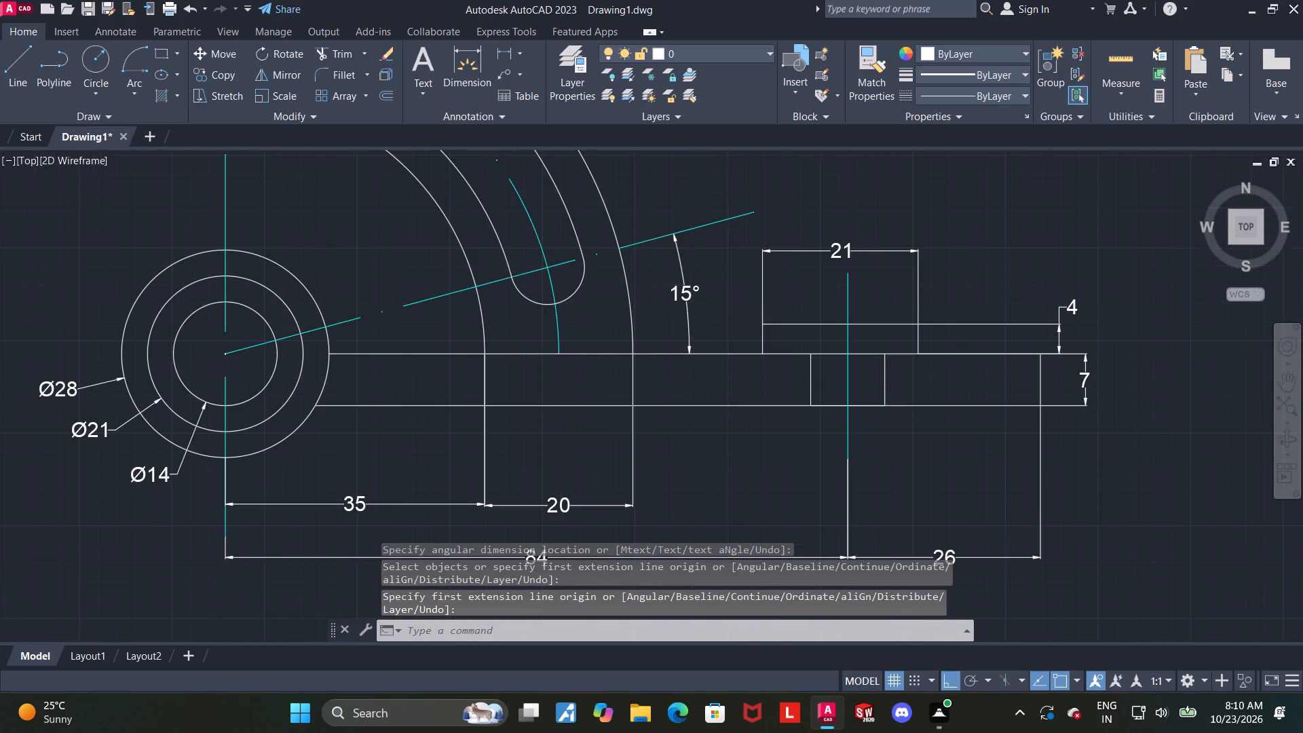
scroll(1069, 354, "down", 1)
middle_click_drag(1051, 354, 1050, 381)
key("d")
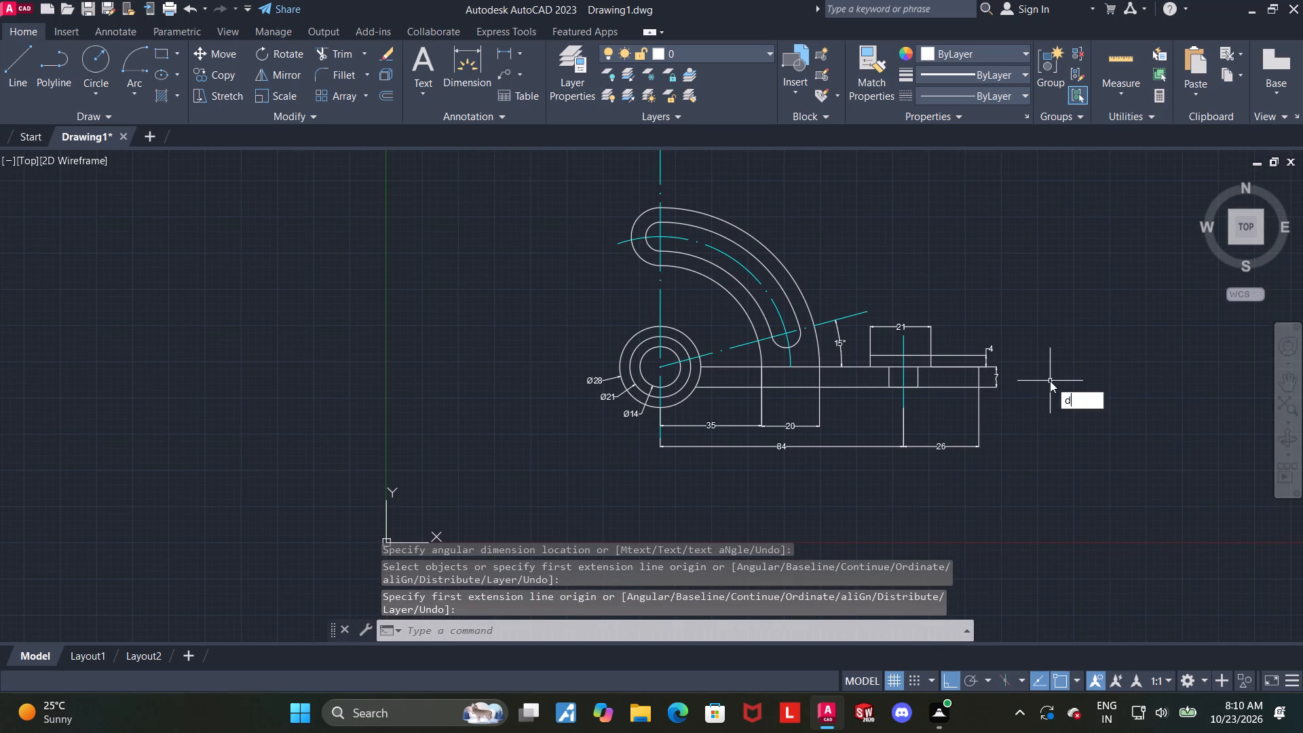
key("Return")
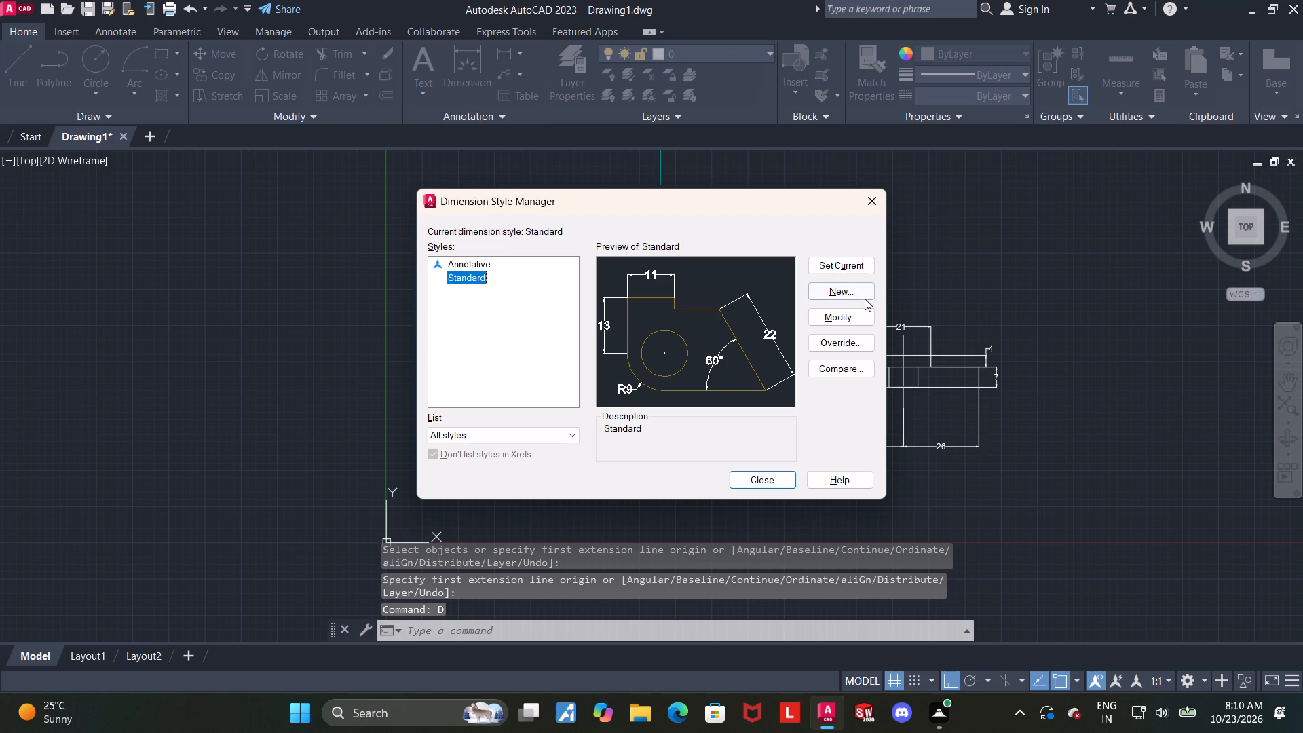
left_click(855, 309)
left_click(416, 164)
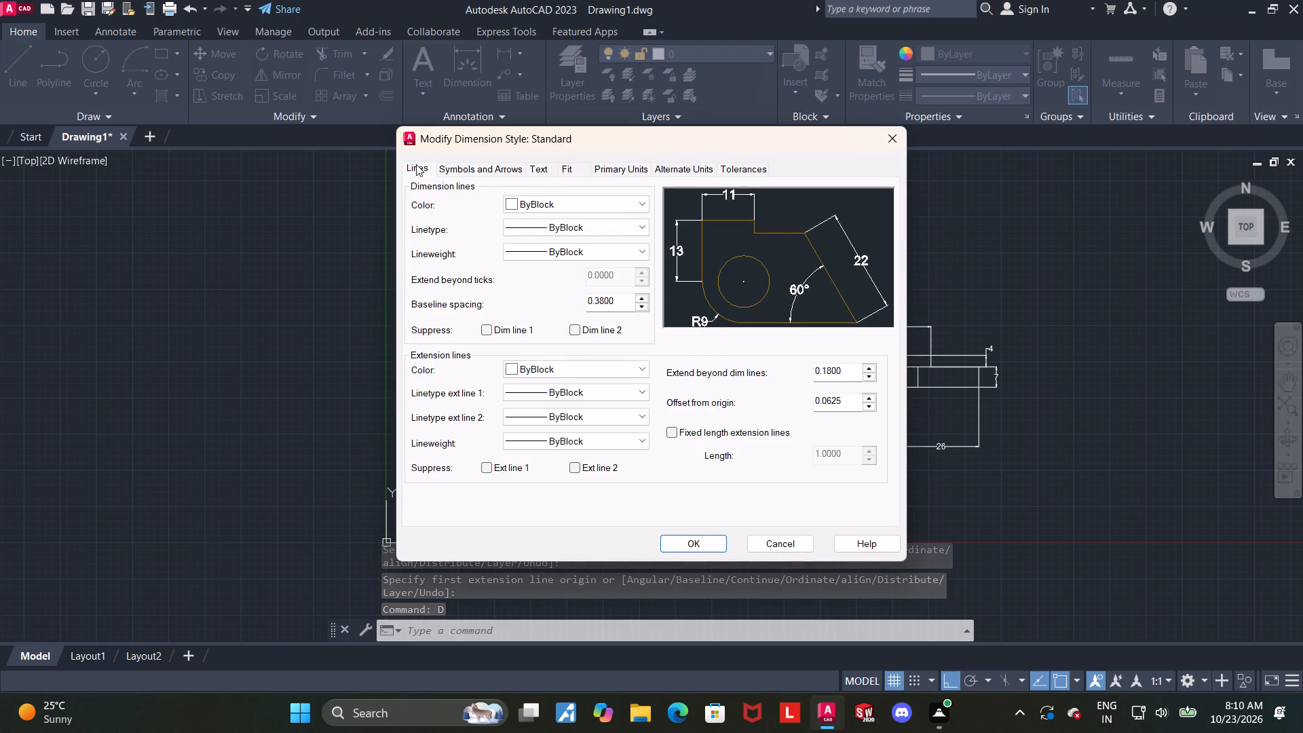
left_click(583, 202)
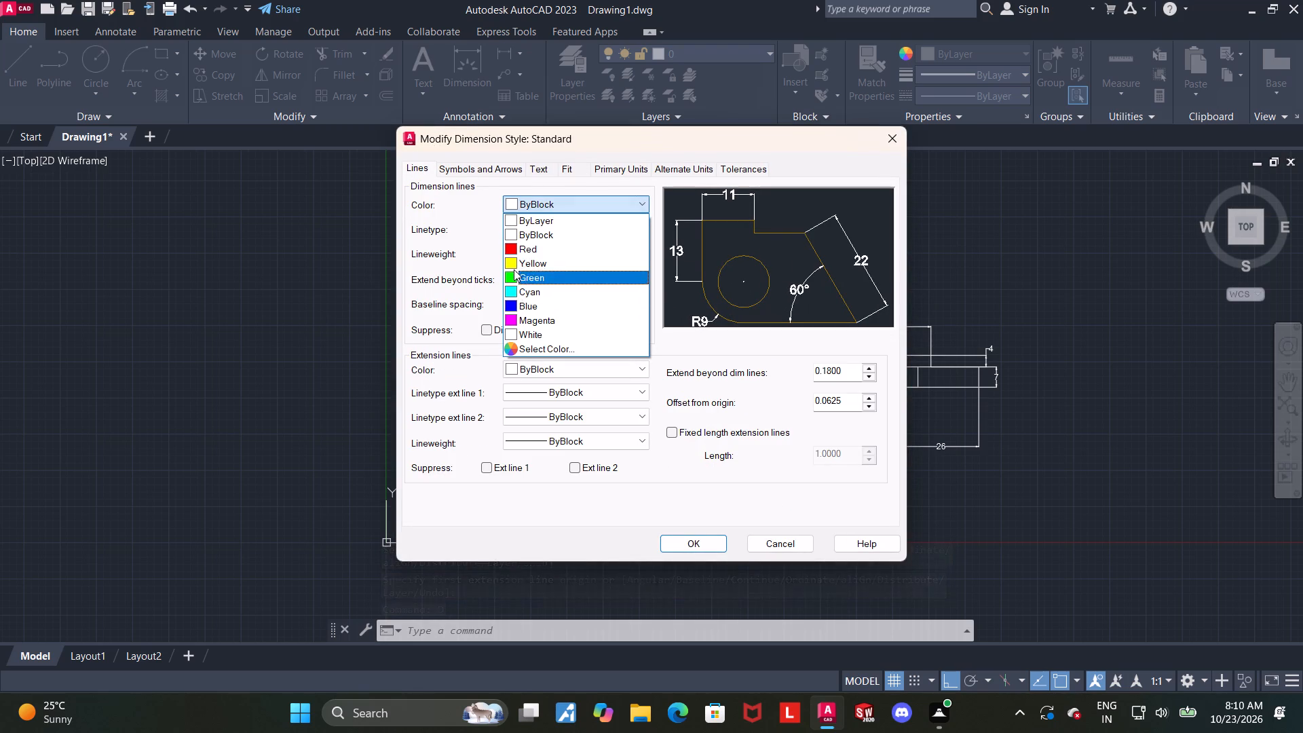
left_click(523, 242)
left_click(557, 363)
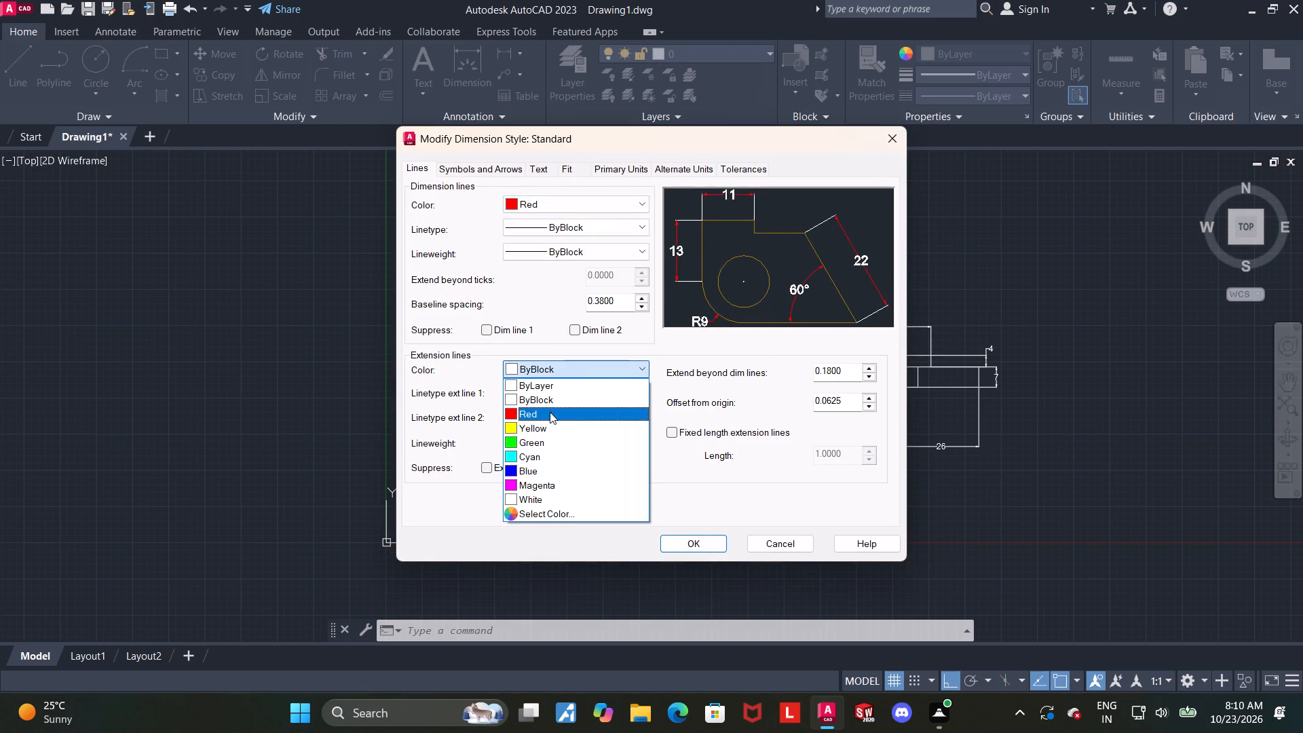
left_click(550, 412)
left_click(715, 550)
left_click(776, 477)
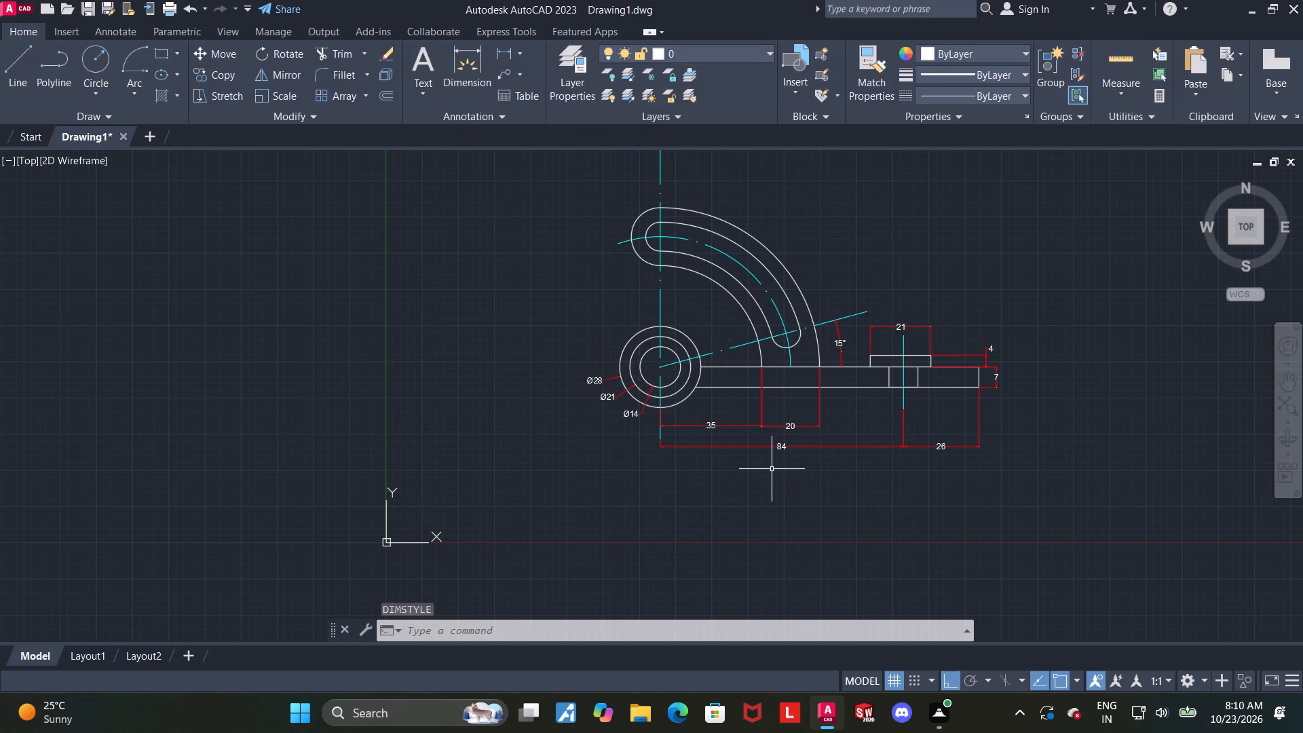
Dimension the radius of the slot's centre-line arc, placing the text inside the curved arm.
middle_click_drag(725, 485, 655, 557)
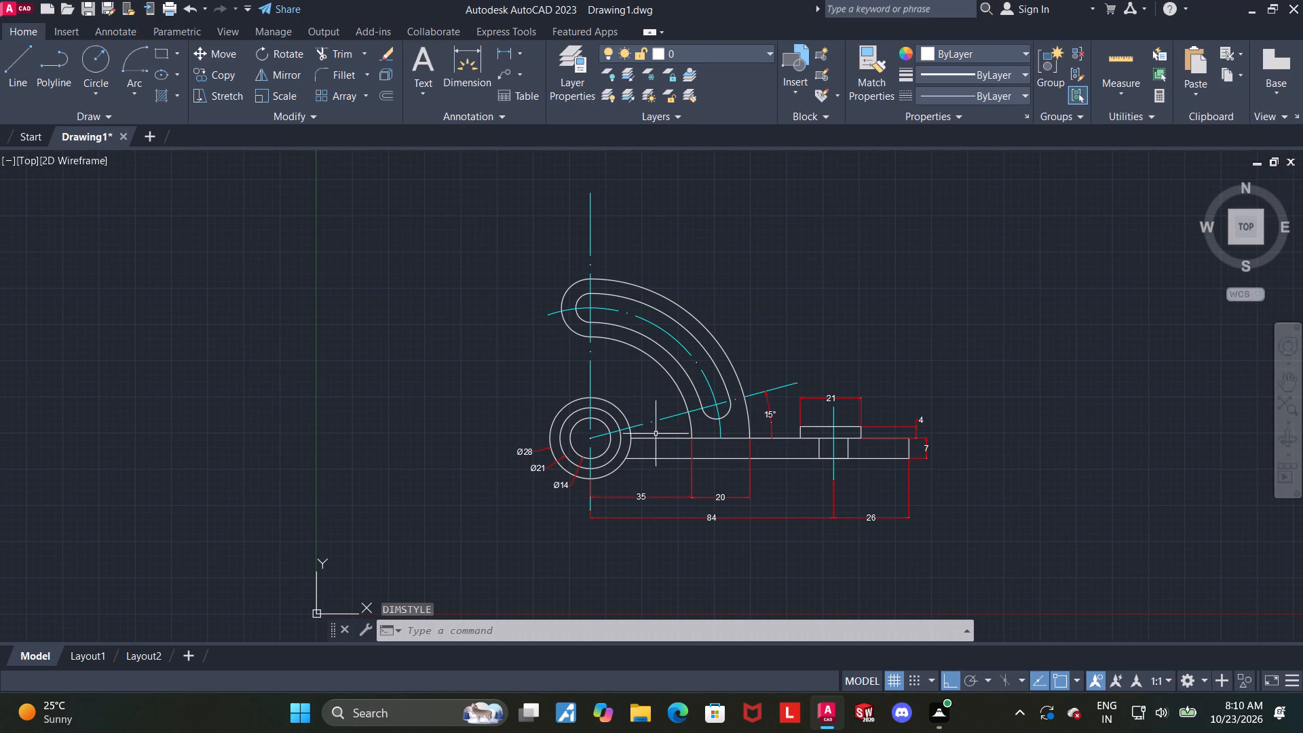
left_click(476, 52)
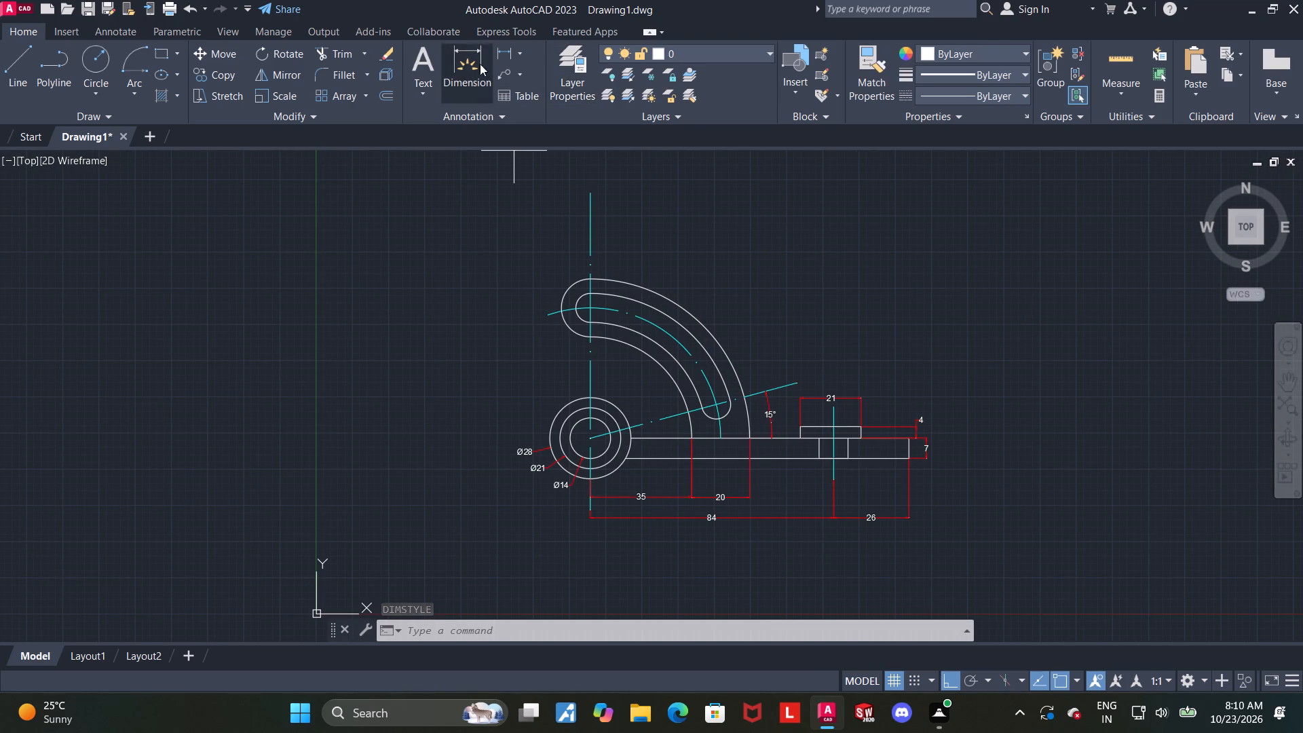
scroll(556, 265, "up", 1)
scroll(611, 340, "up", 2)
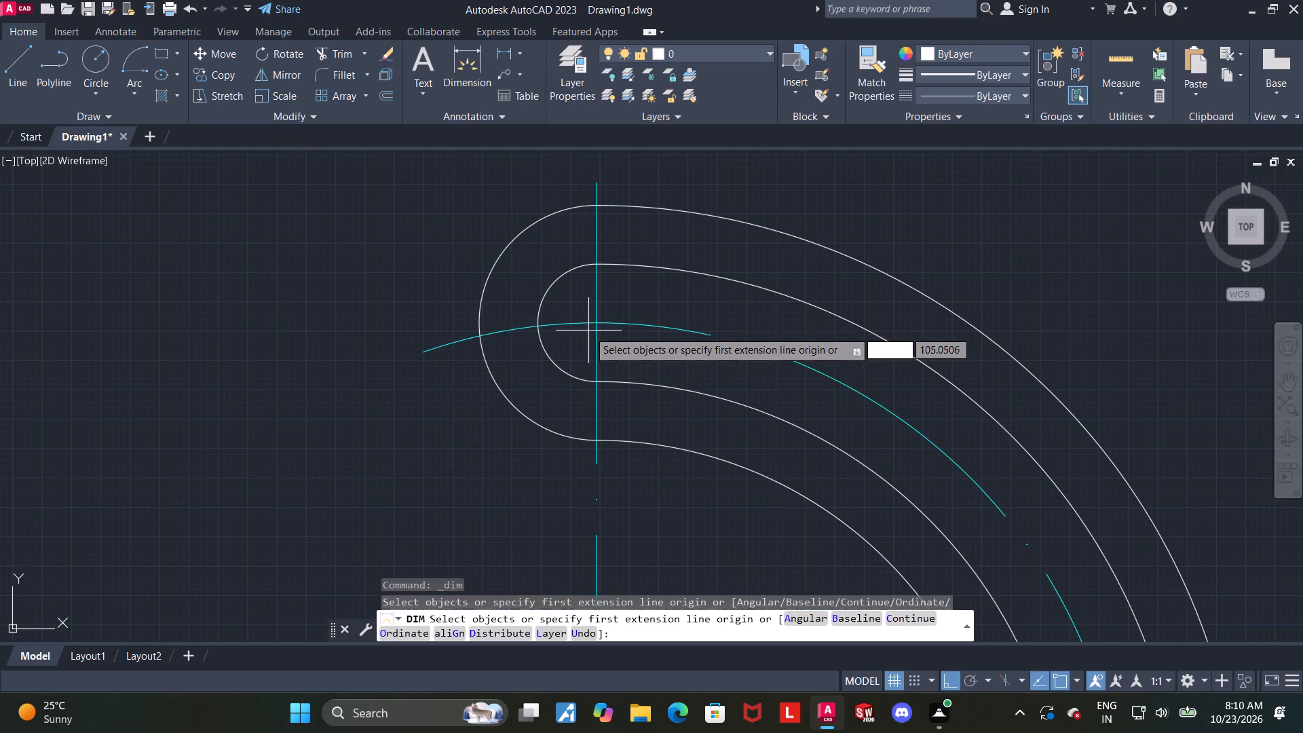
scroll(596, 322, "down", 1)
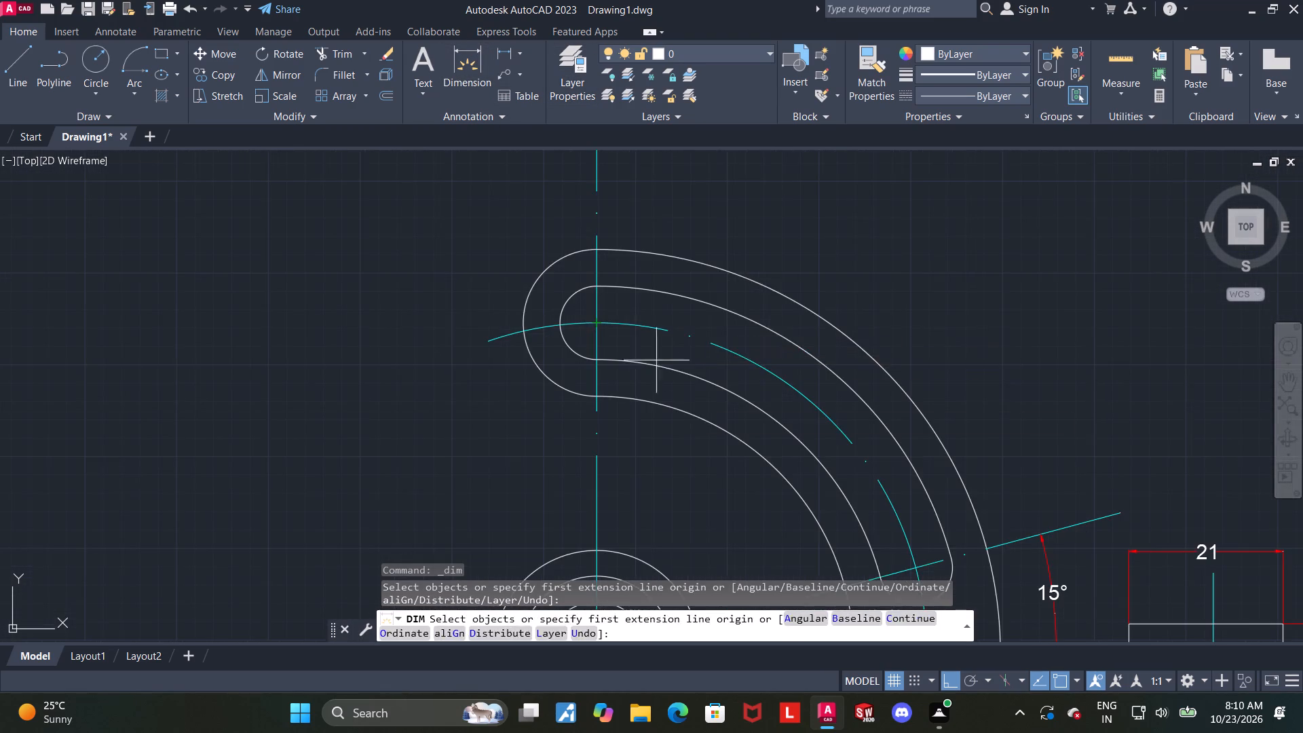
scroll(717, 432, "up", 1)
scroll(738, 432, "down", 3)
middle_click_drag(1187, 491, 1107, 425)
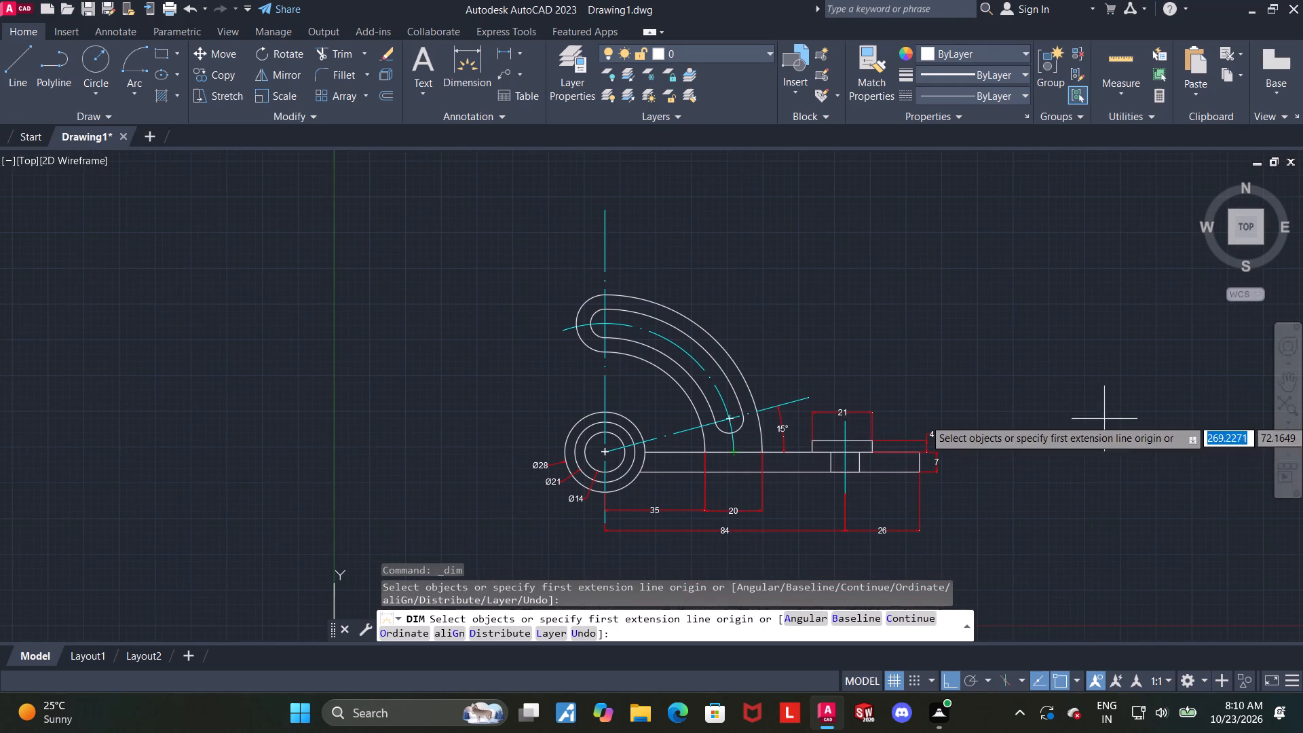
scroll(729, 413, "up", 3)
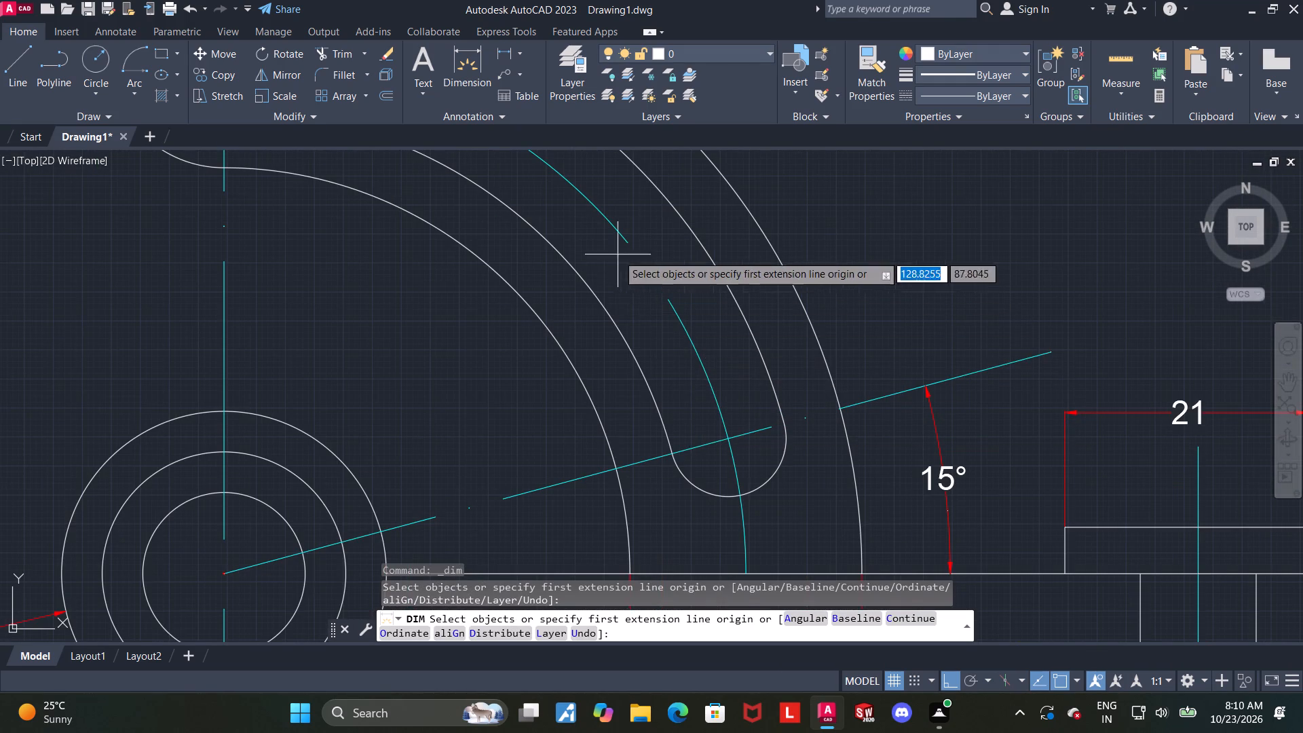
left_click(604, 221)
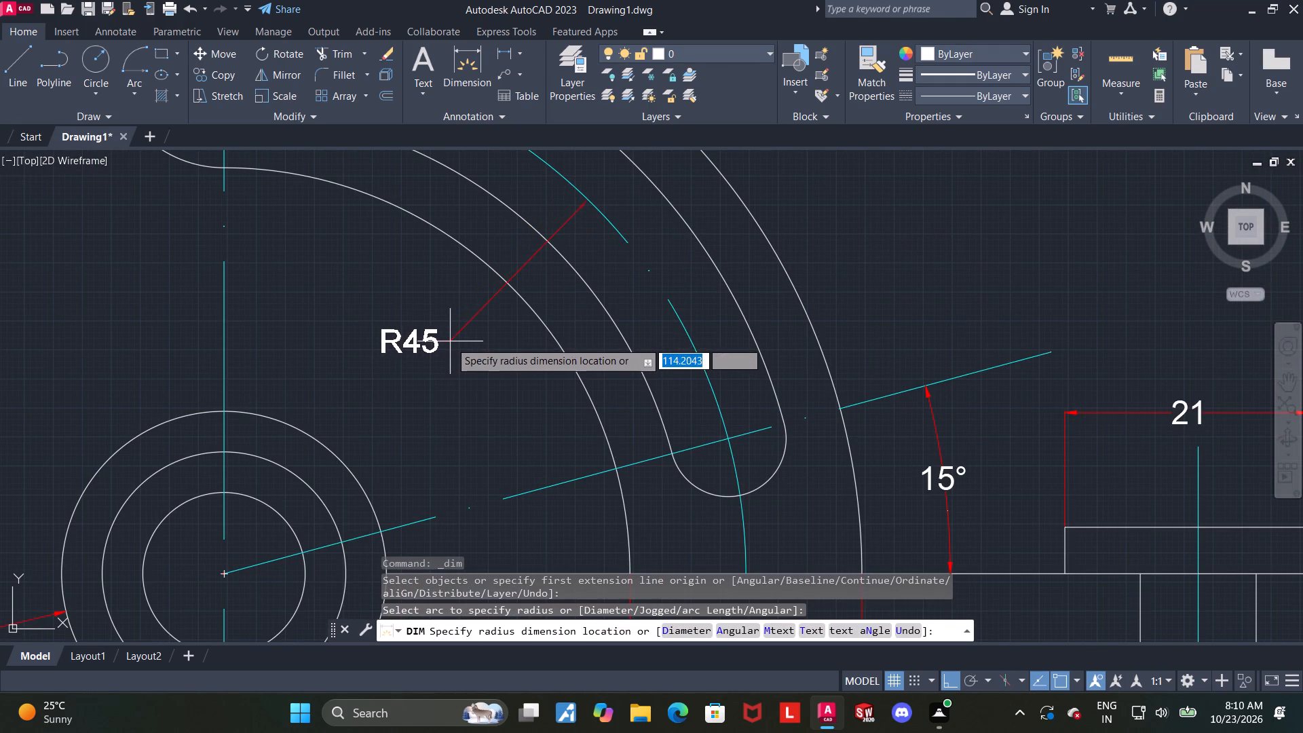
left_click(473, 318)
key("Escape")
Dimension the radius of the slot's rounded upper end, placing the text outside the arm, below and left of its end.
scroll(455, 340, "down", 2)
middle_click_drag(444, 358, 539, 510)
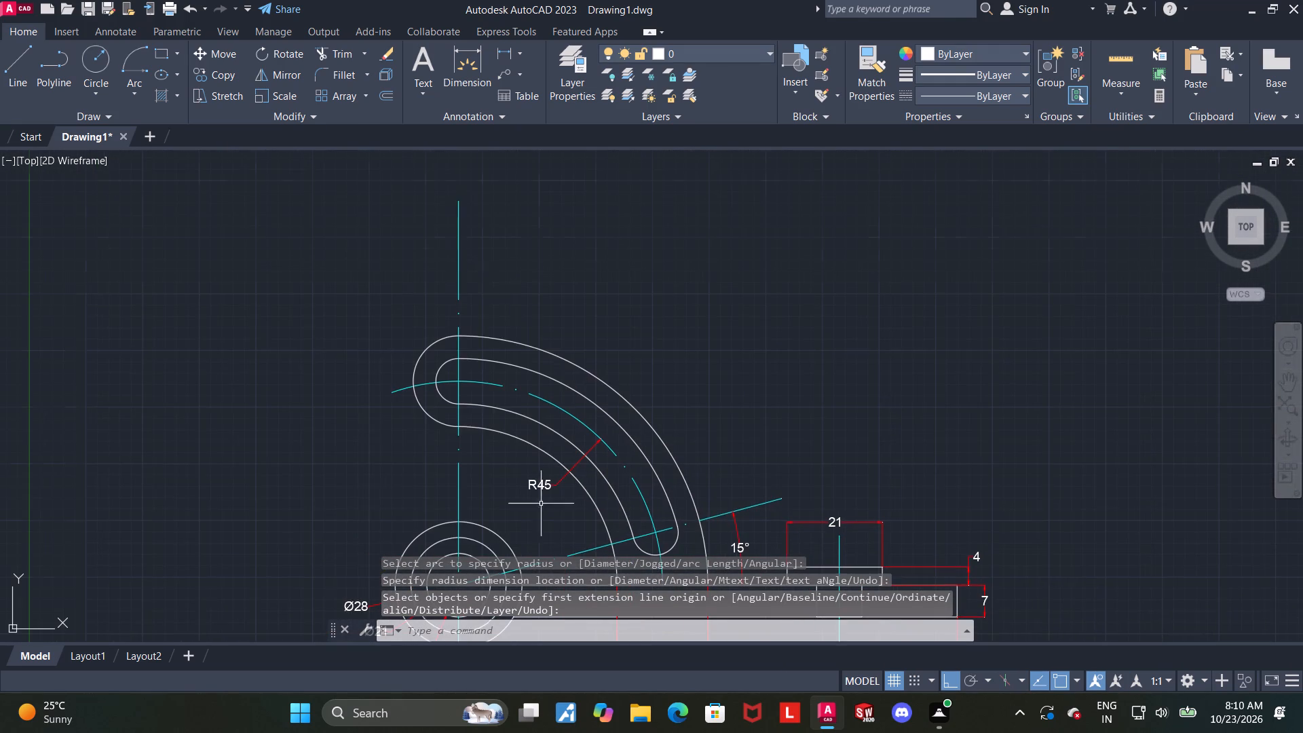
left_click(456, 54)
scroll(337, 274, "up", 1)
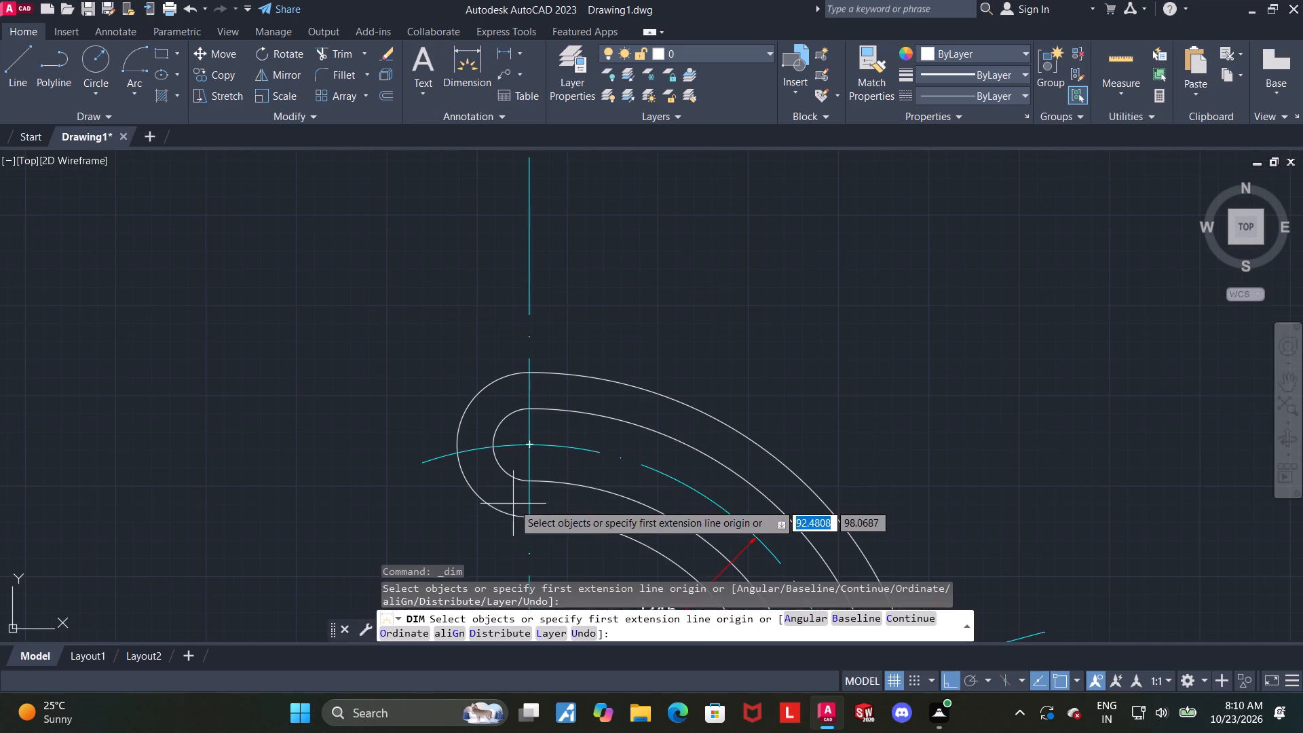
left_click(503, 463)
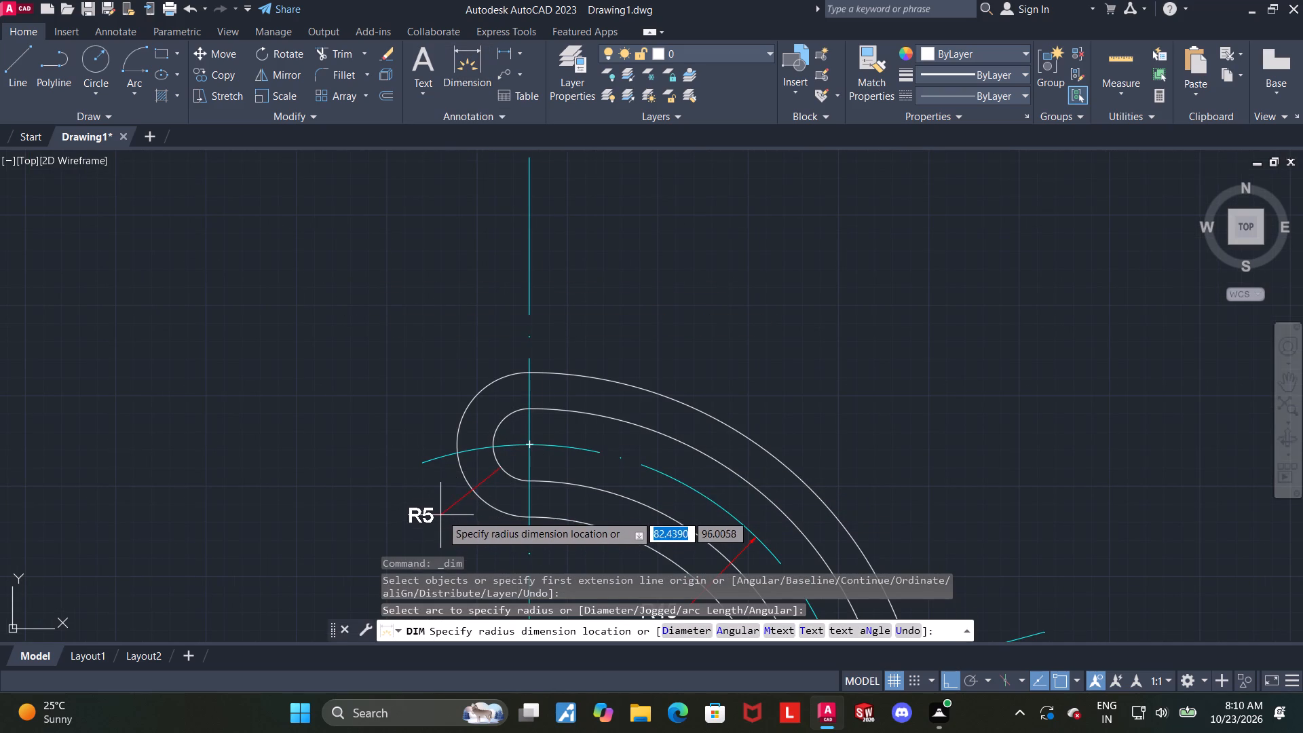
left_click(441, 514)
key("Escape")
Dimension the radius of the curved arm's rounded outer end, placing the text above and left of the arm.
left_click(462, 60)
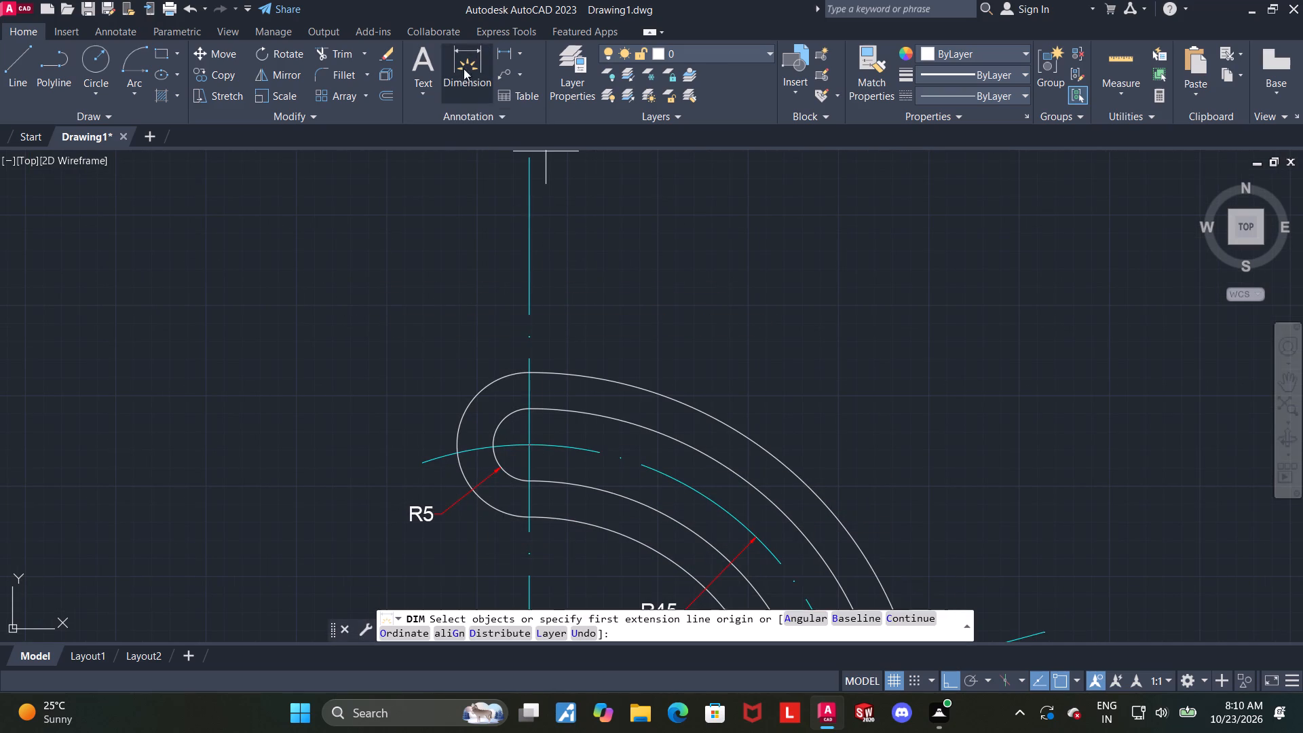
left_click(489, 380)
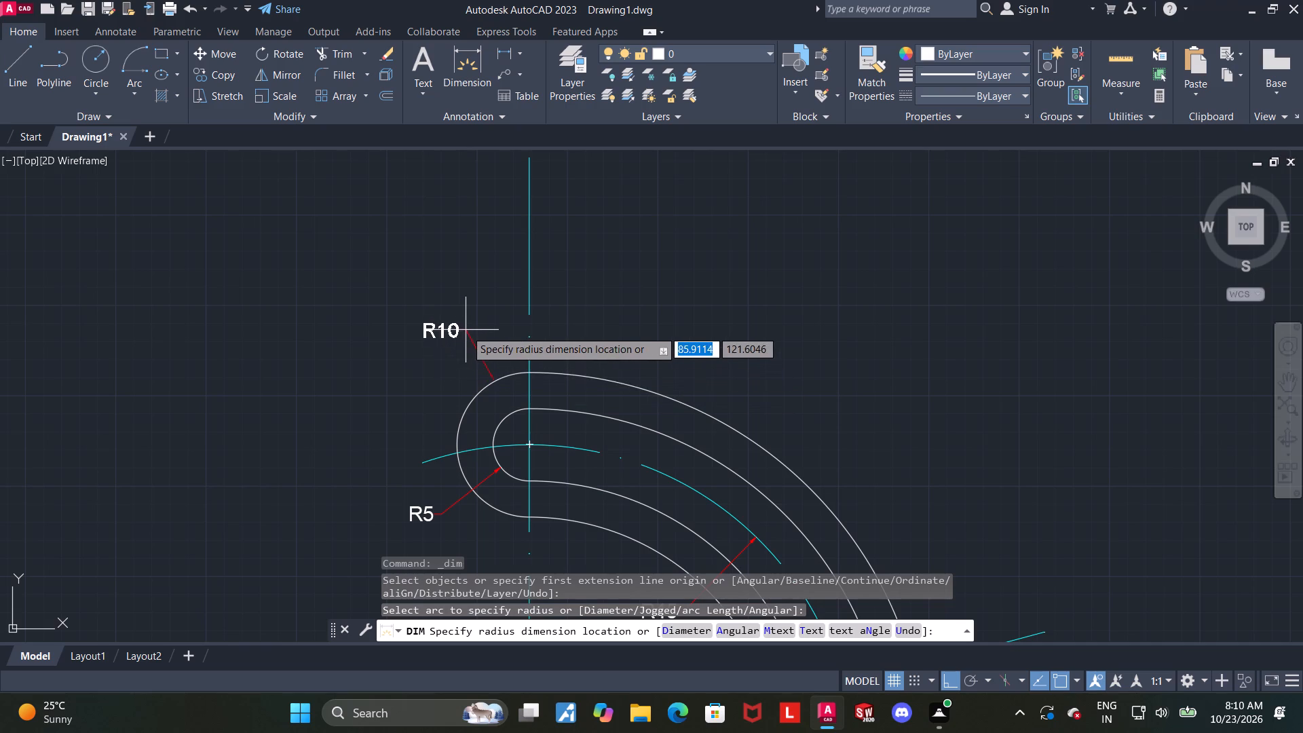
left_click(466, 330)
key("Escape")
Dimension the vertical distance from the slot's upper end centre to the concentric circles' centre, placing the dimension line left of the part.
scroll(640, 350, "down", 1)
middle_click_drag(681, 340, 572, 182)
scroll(660, 330, "down", 1)
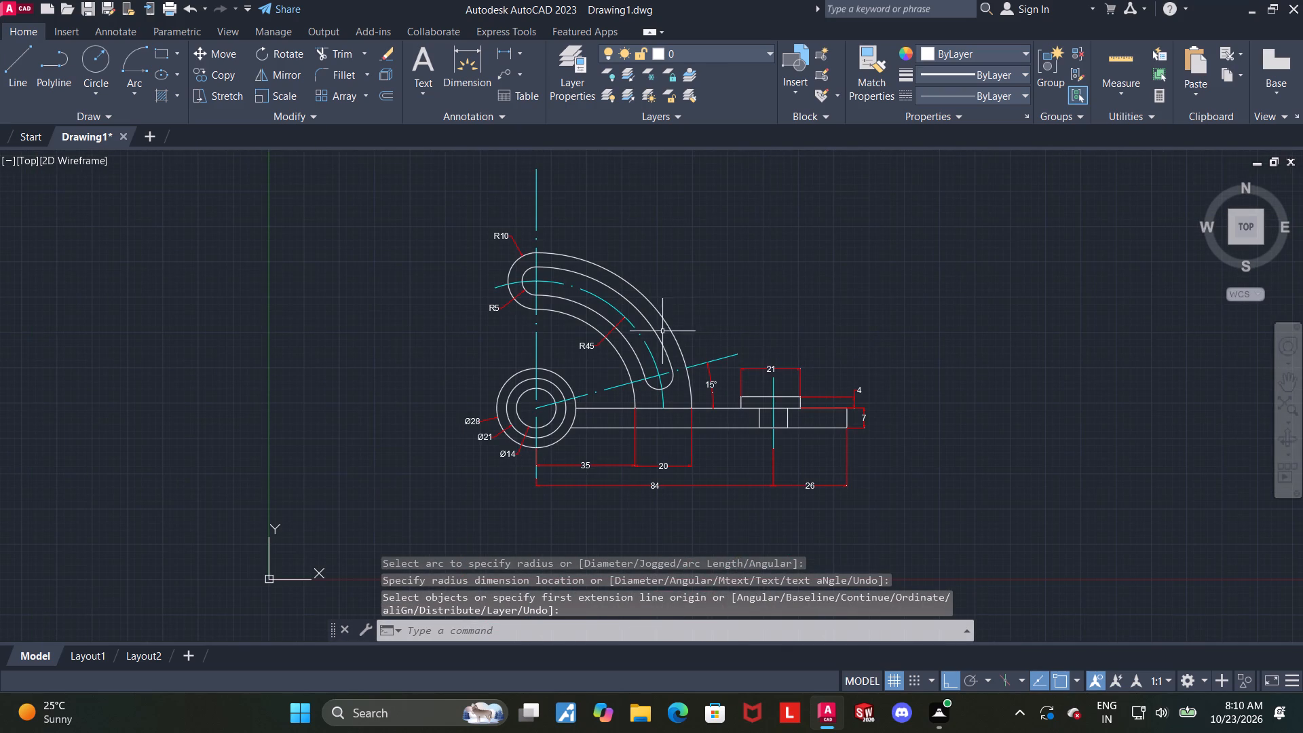
middle_click_drag(909, 441, 897, 409)
scroll(682, 439, "up", 1)
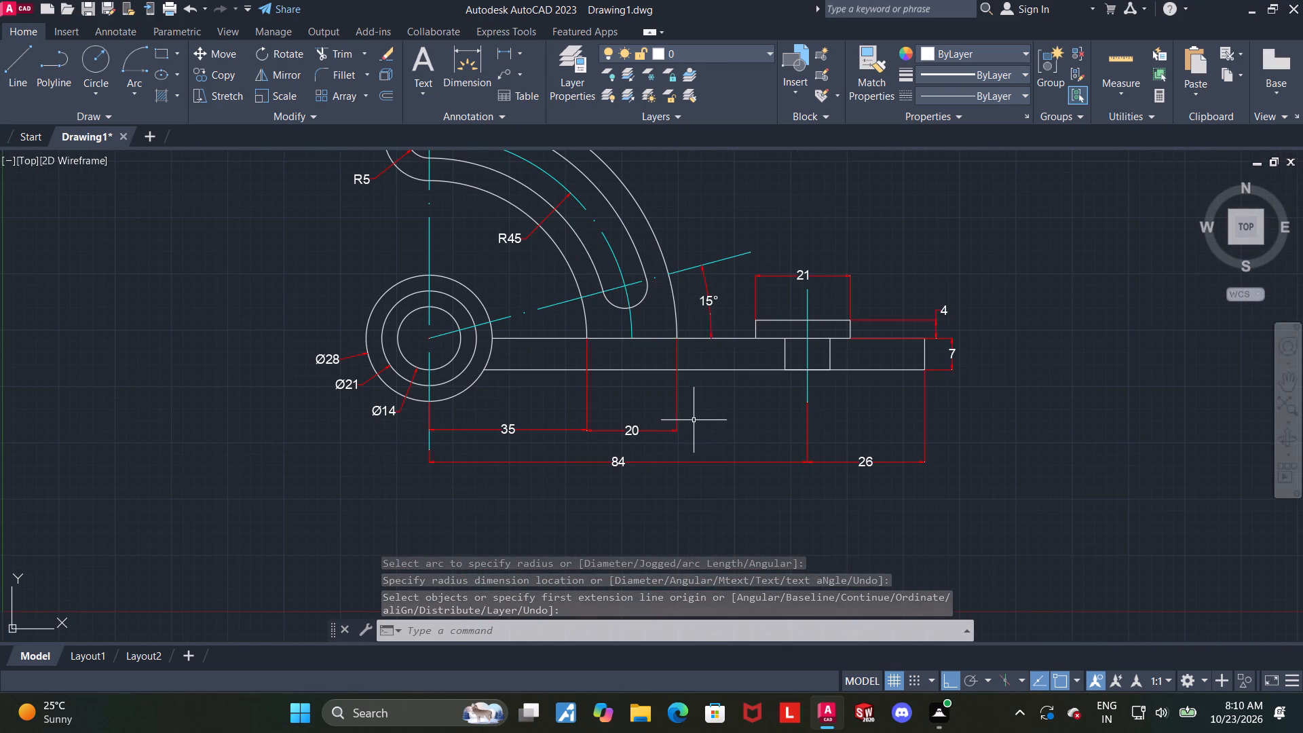
middle_click_drag(687, 407, 719, 431)
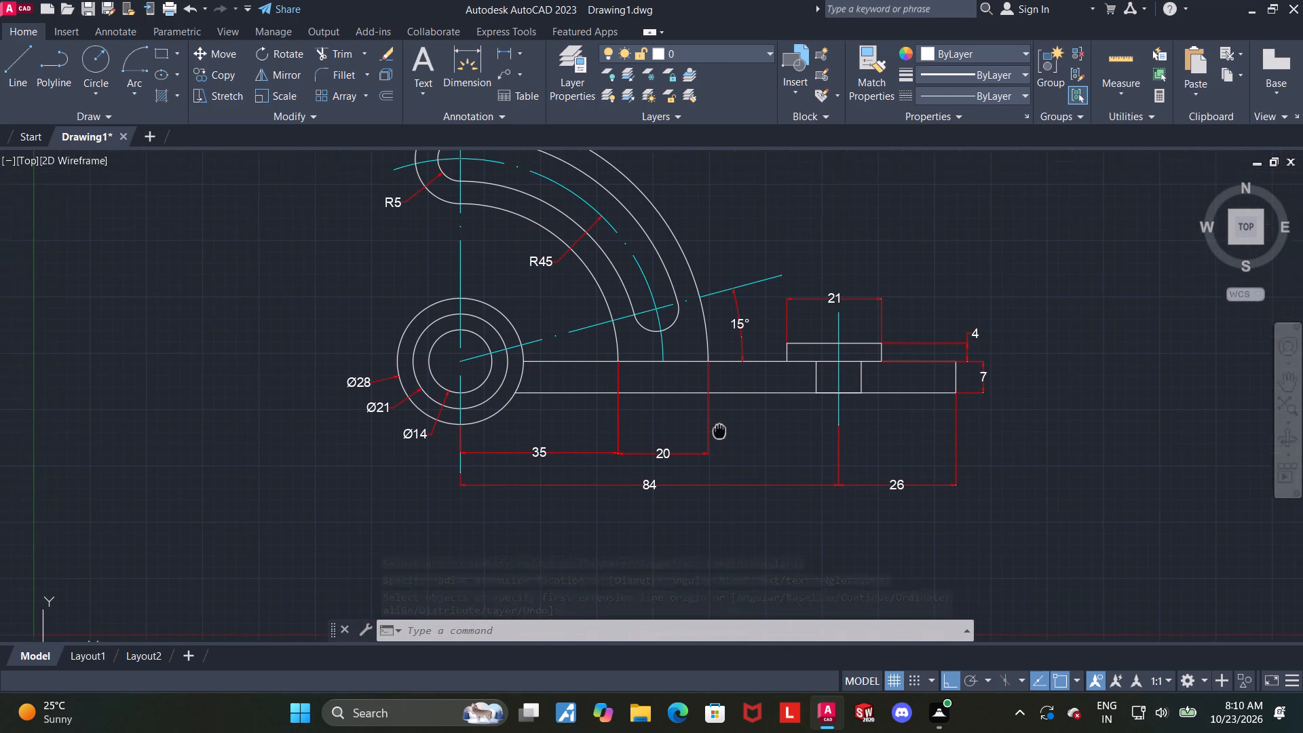
middle_click_drag(719, 431, 734, 447)
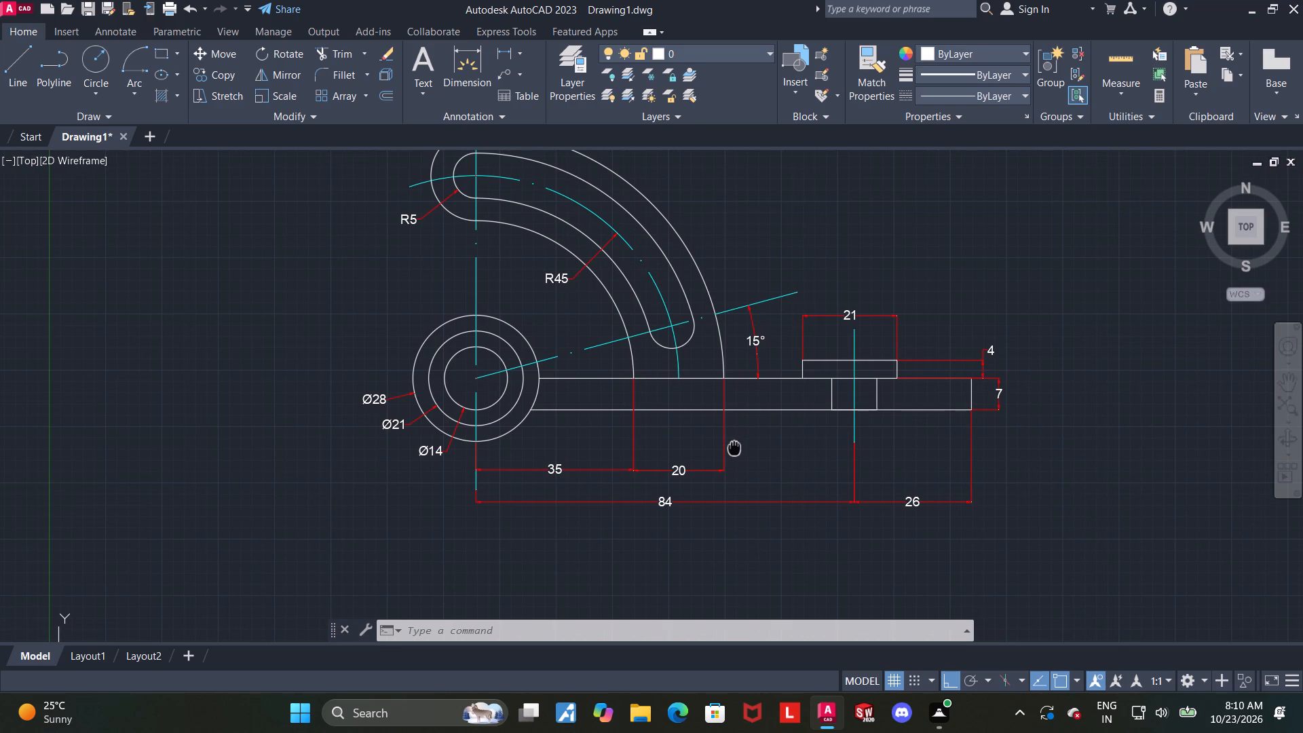
middle_click_drag(734, 447, 764, 498)
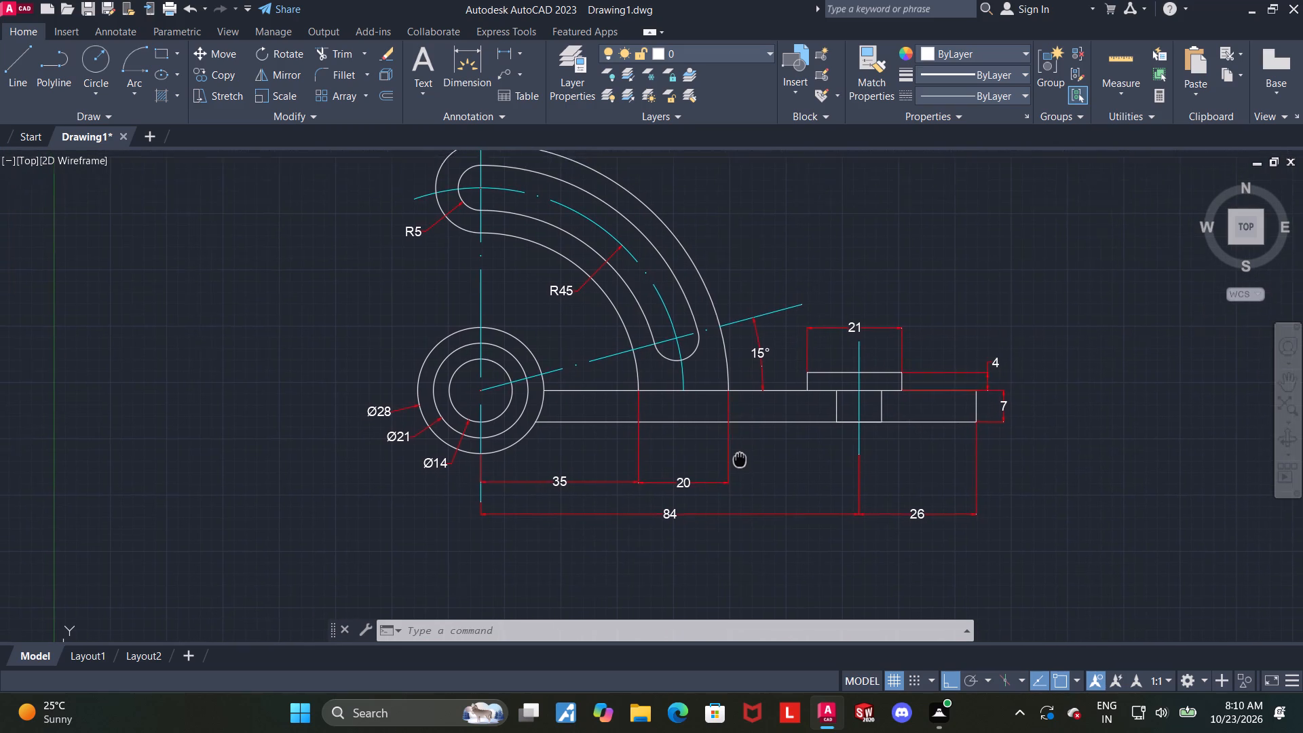
middle_click_drag(764, 498, 785, 520)
left_click(473, 59)
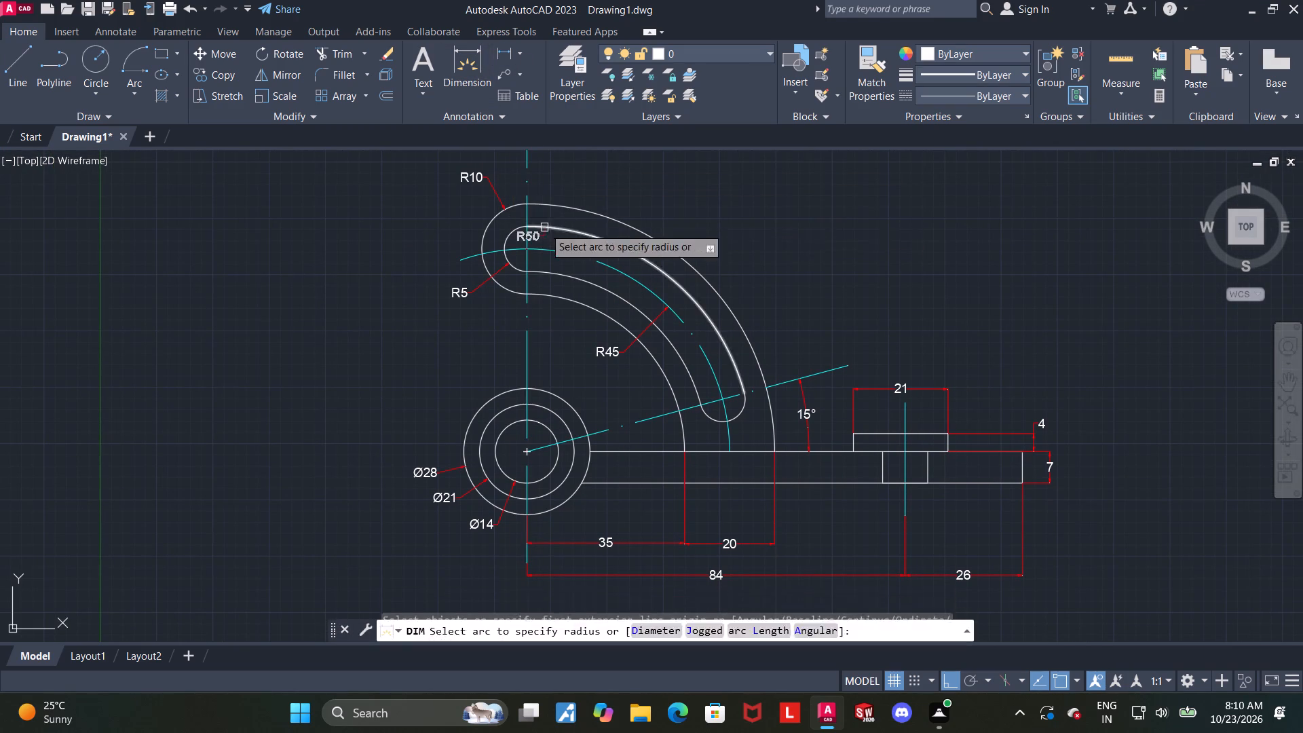
scroll(527, 246, "up", 3)
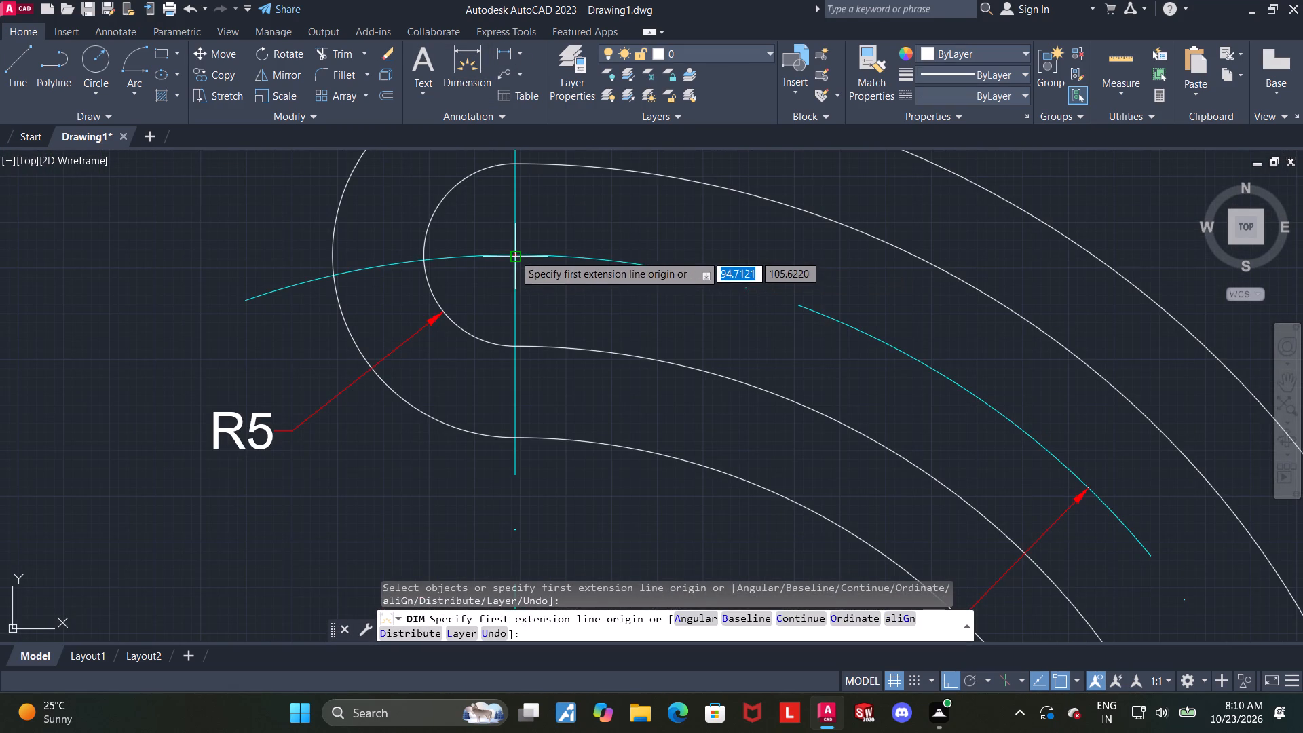
left_click(514, 255)
scroll(515, 269, "down", 3)
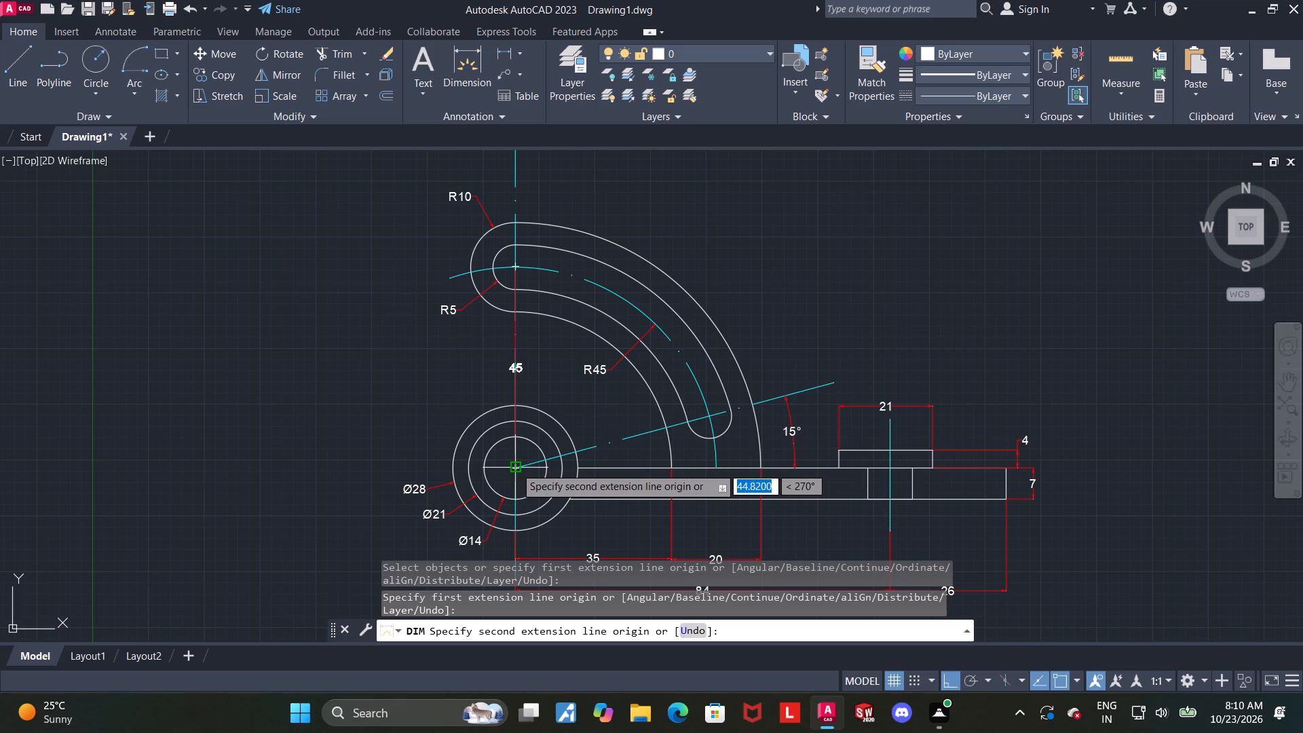
left_click(515, 467)
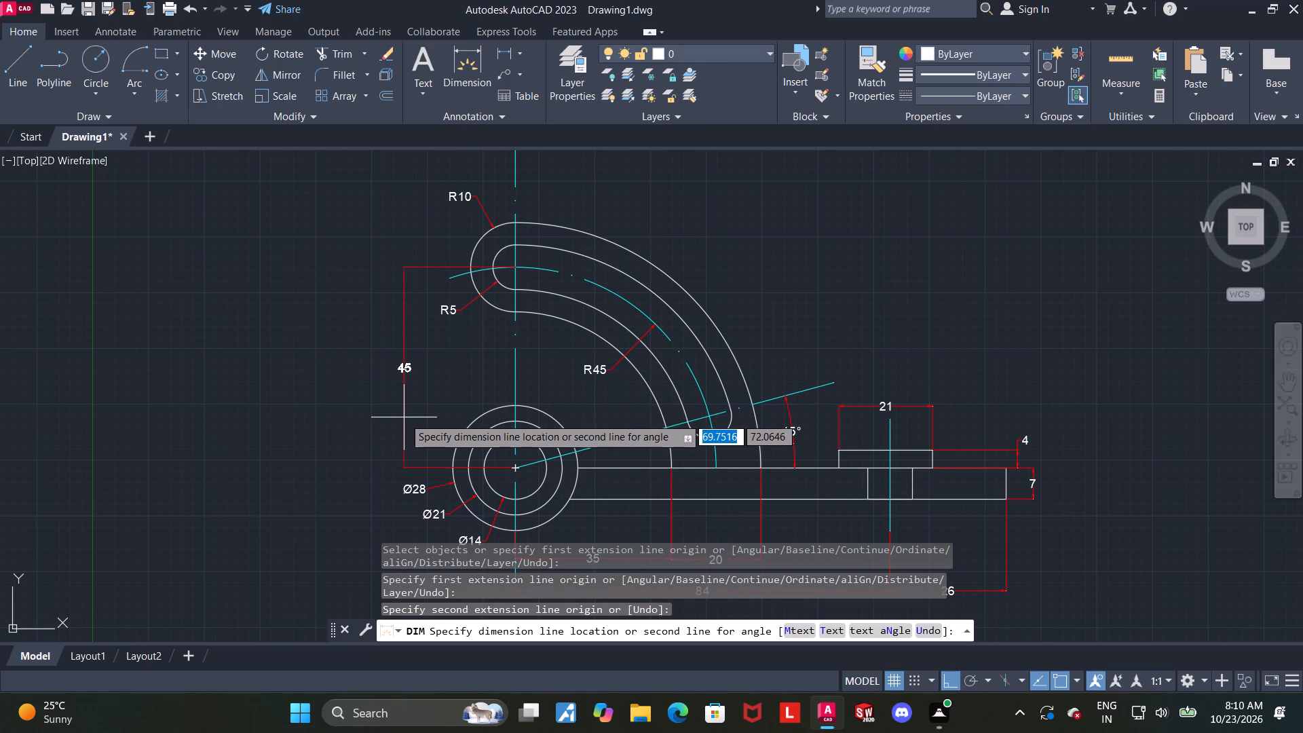
left_click(410, 417)
key("Escape")
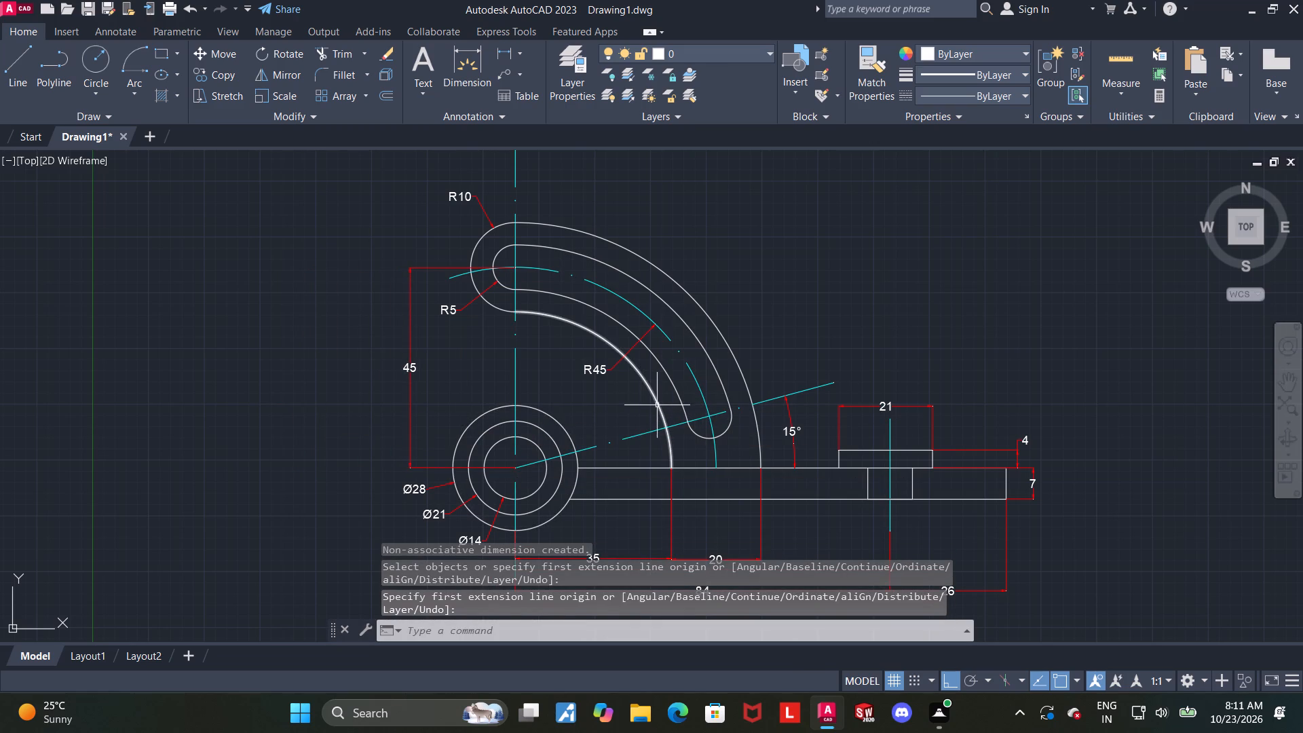
Examine the whole part to check that the circles, arm, slot, bar and raised block are all dimensioned.
scroll(609, 403, "down", 1)
middle_click_drag(968, 431, 956, 419)
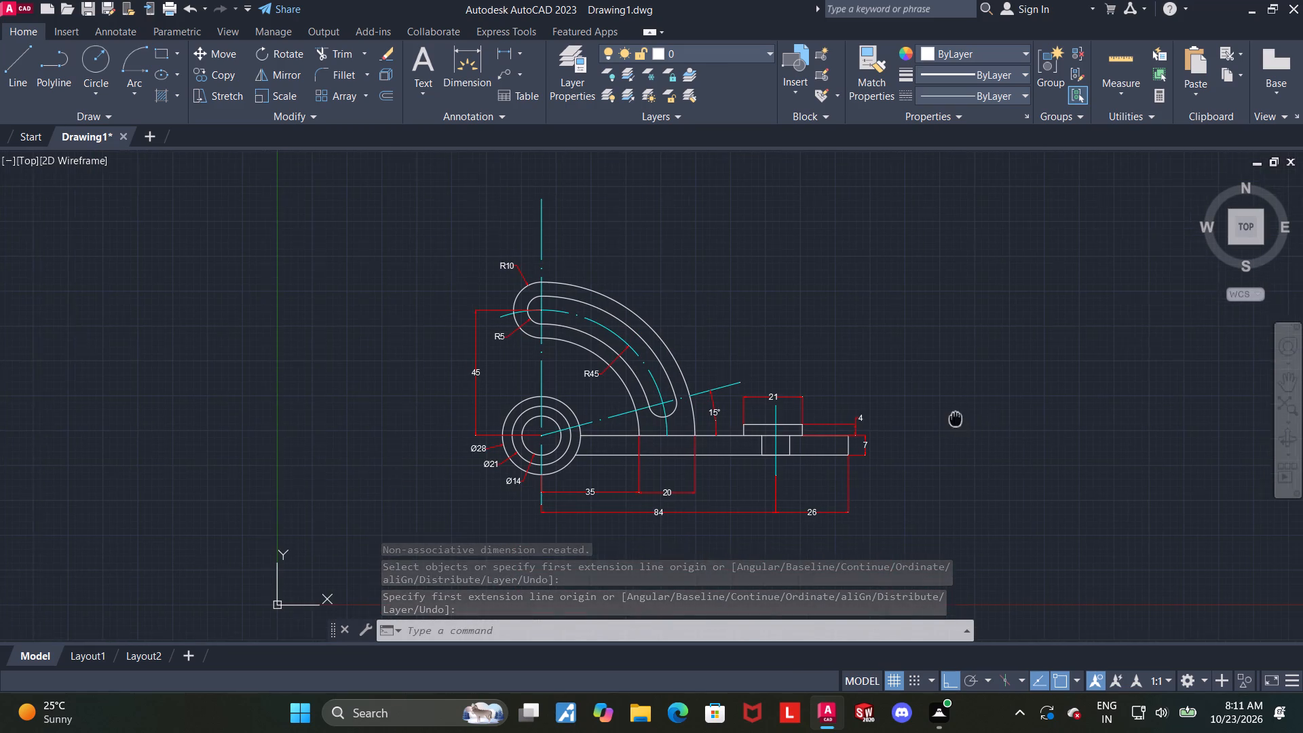
middle_click_drag(956, 419, 930, 356)
scroll(929, 354, "up", 1)
middle_click_drag(935, 373, 953, 351)
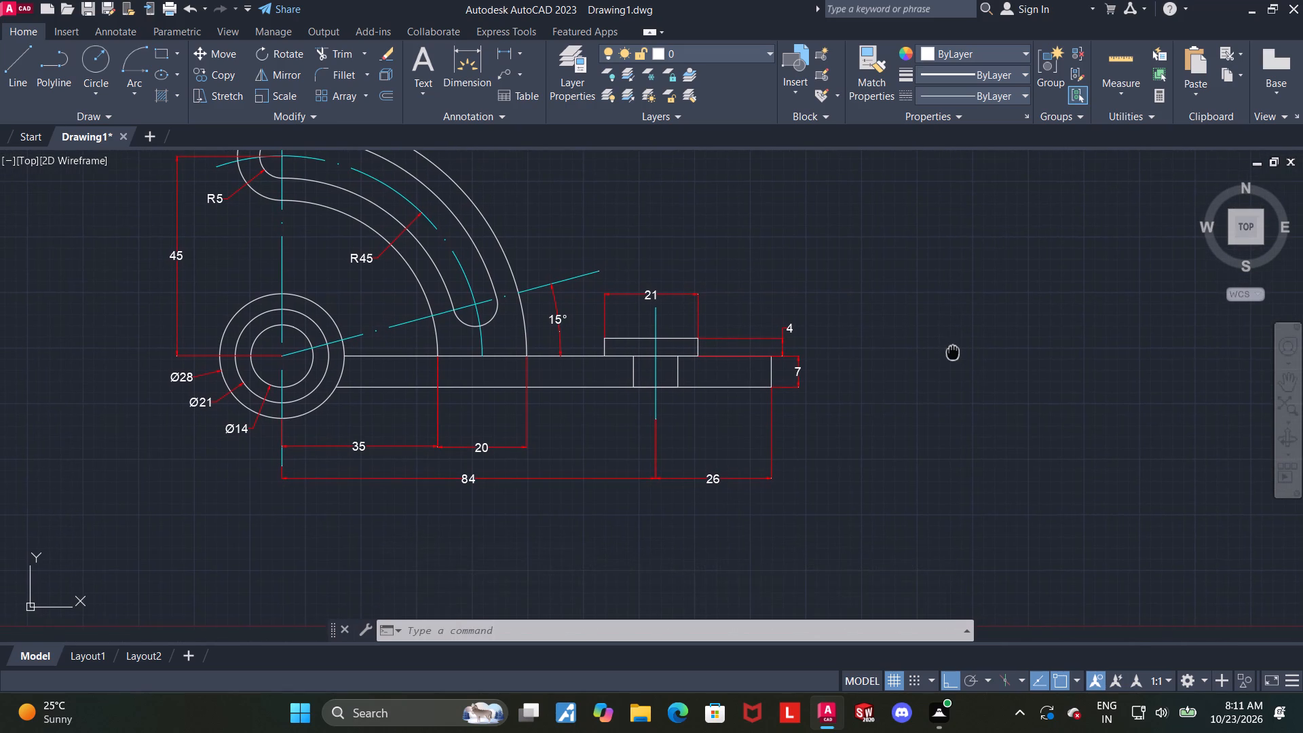
middle_click_drag(953, 351, 953, 350)
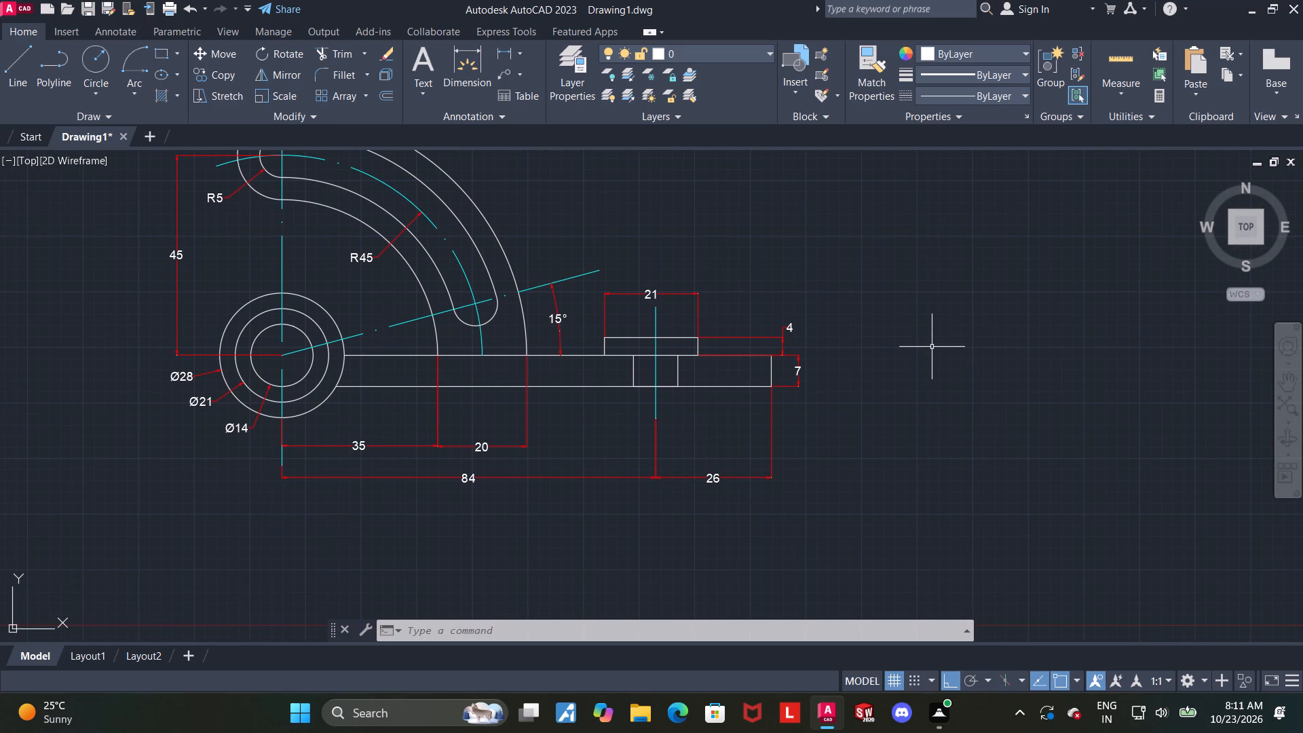
middle_click_drag(932, 344, 1029, 427)
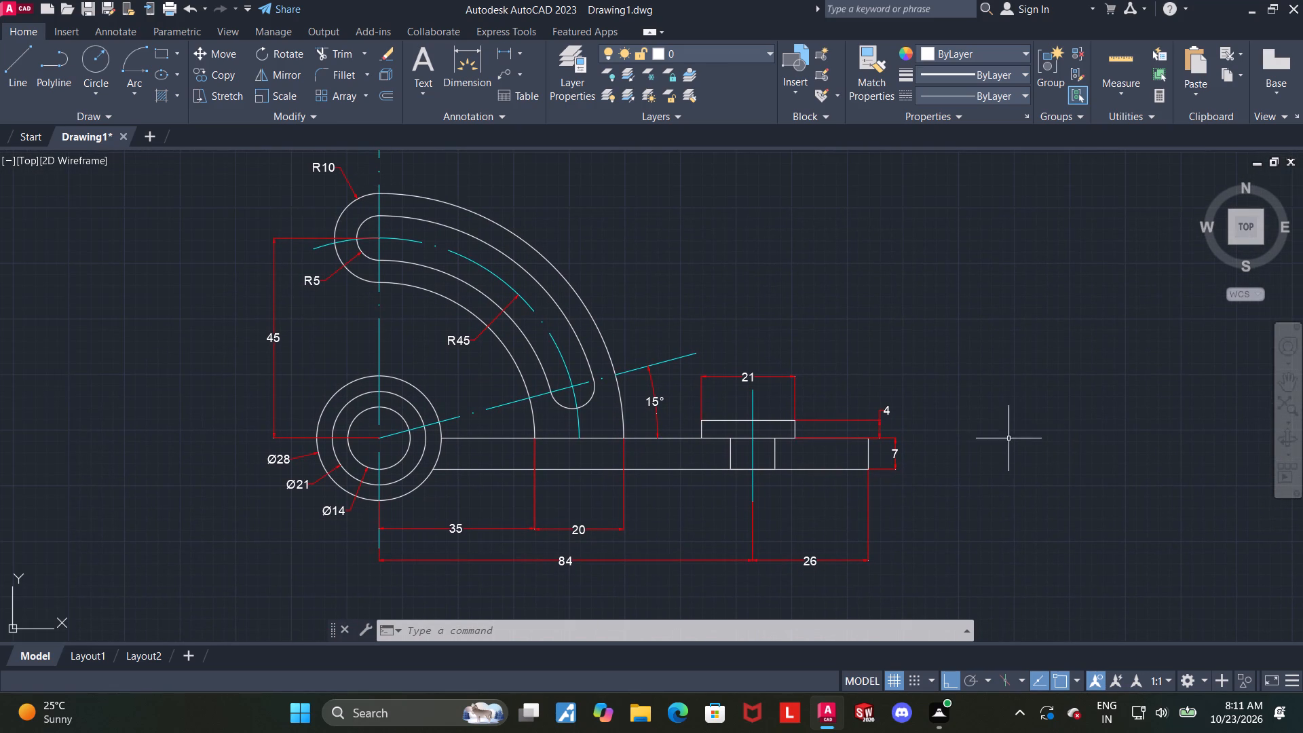
middle_click_drag(998, 424, 1021, 445)
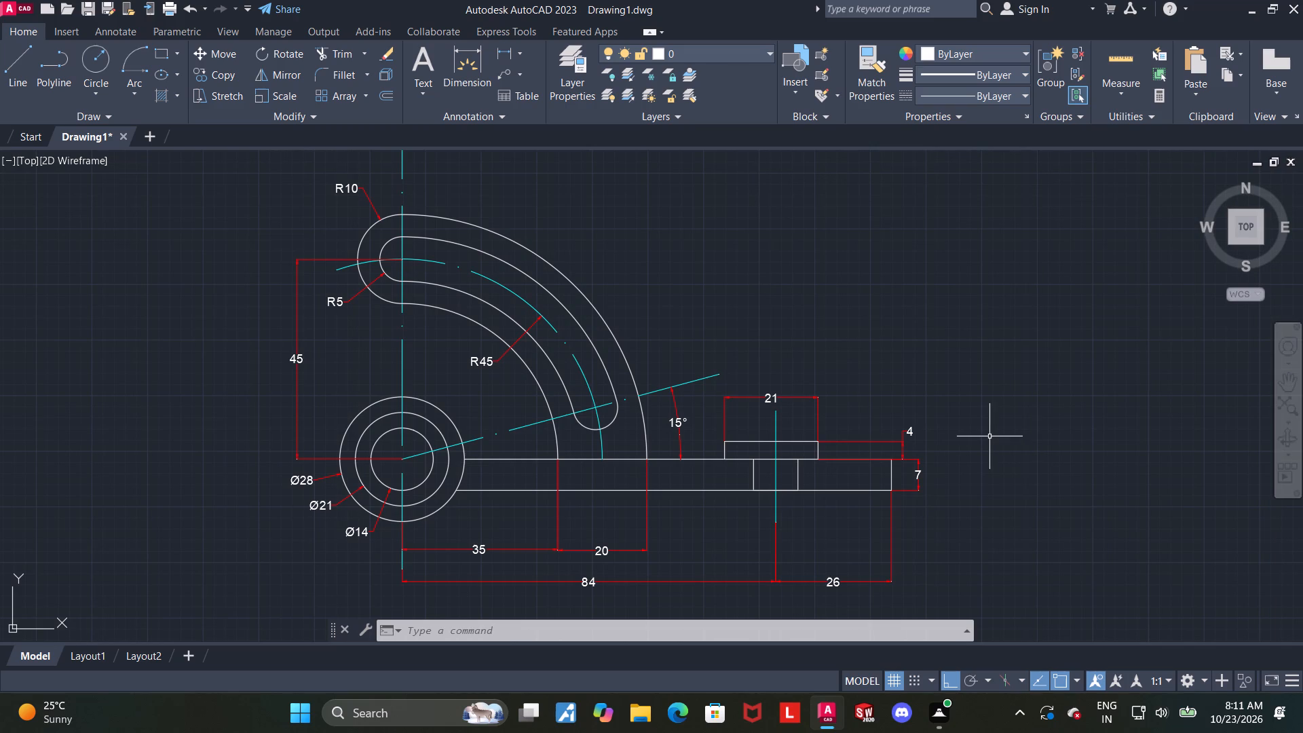
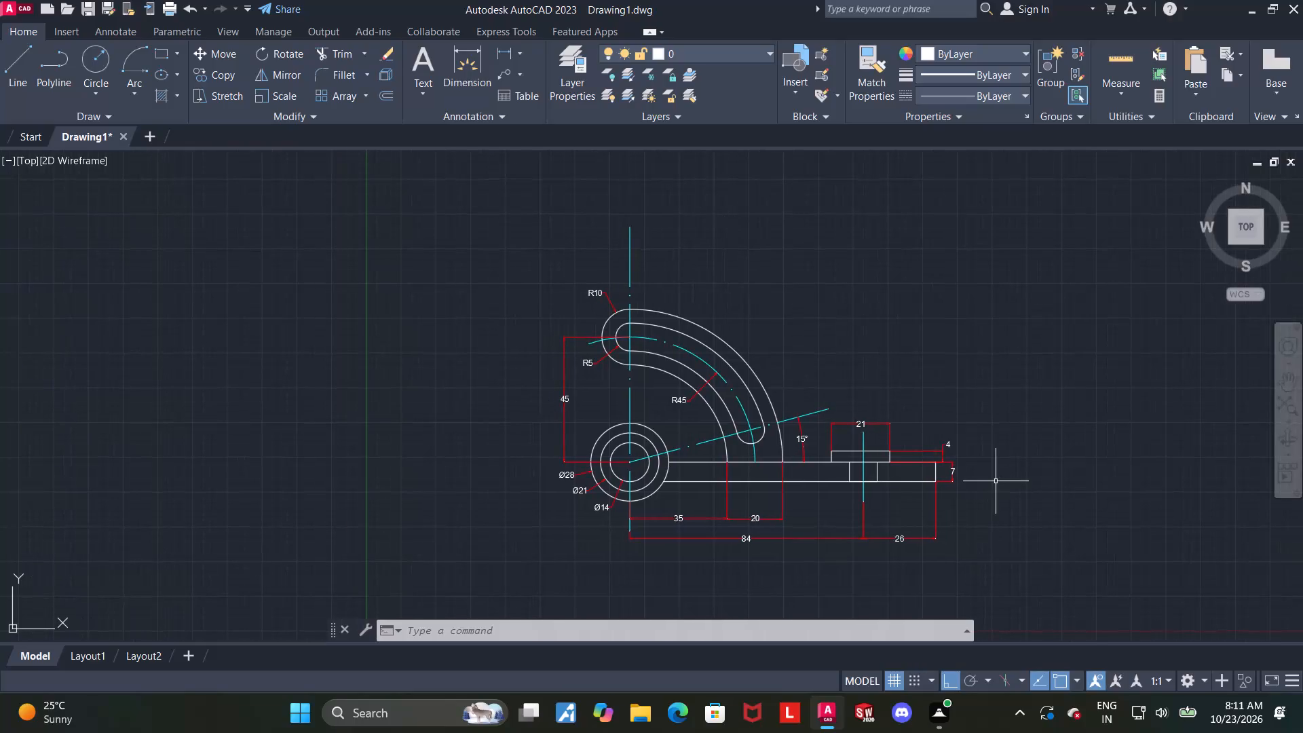
Turn off the command log file with LOGFILEOFF.
type("logfile")
left_click(1039, 525)
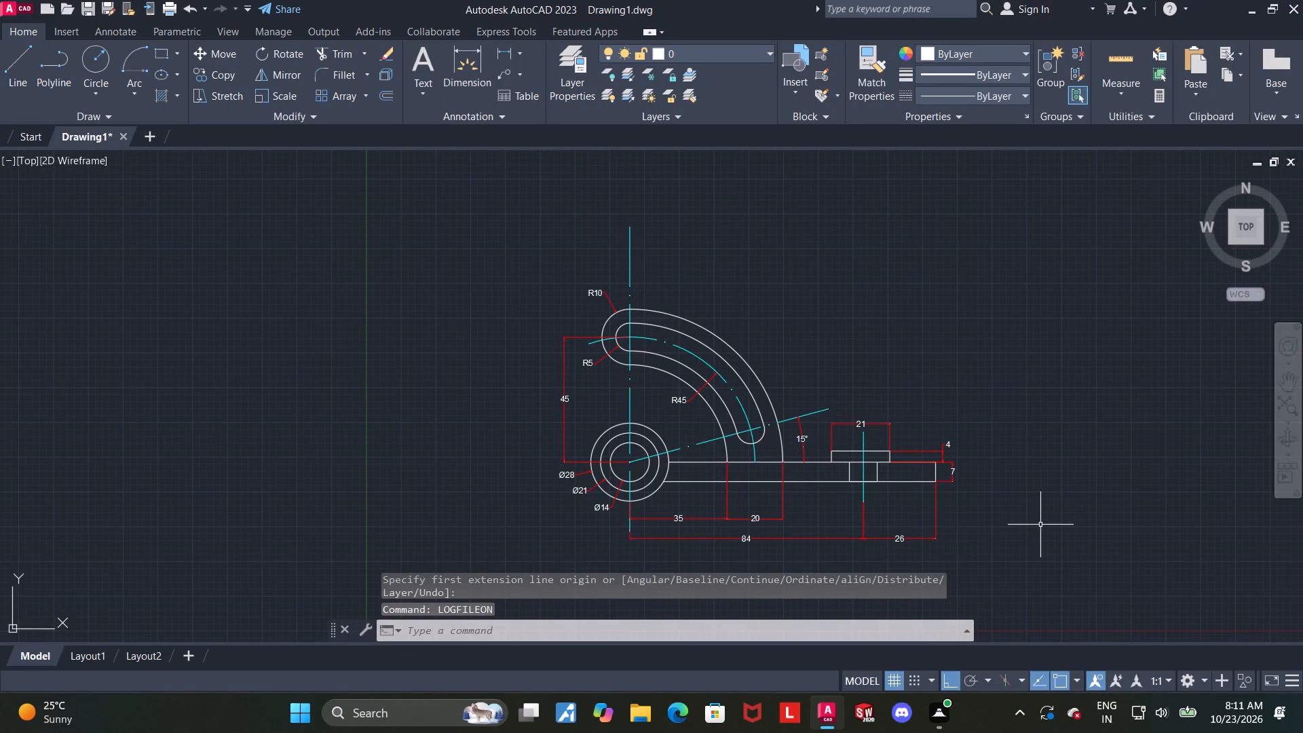
type("logfile")
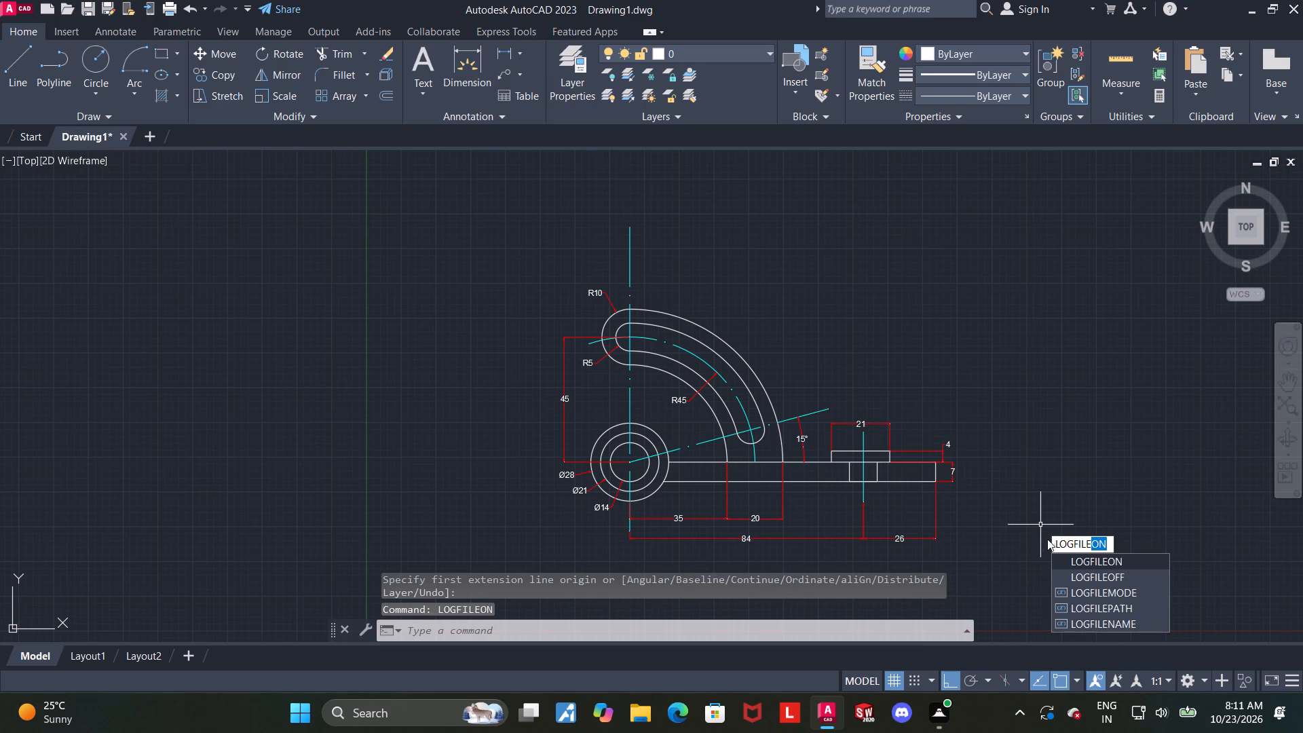
left_click(1059, 577)
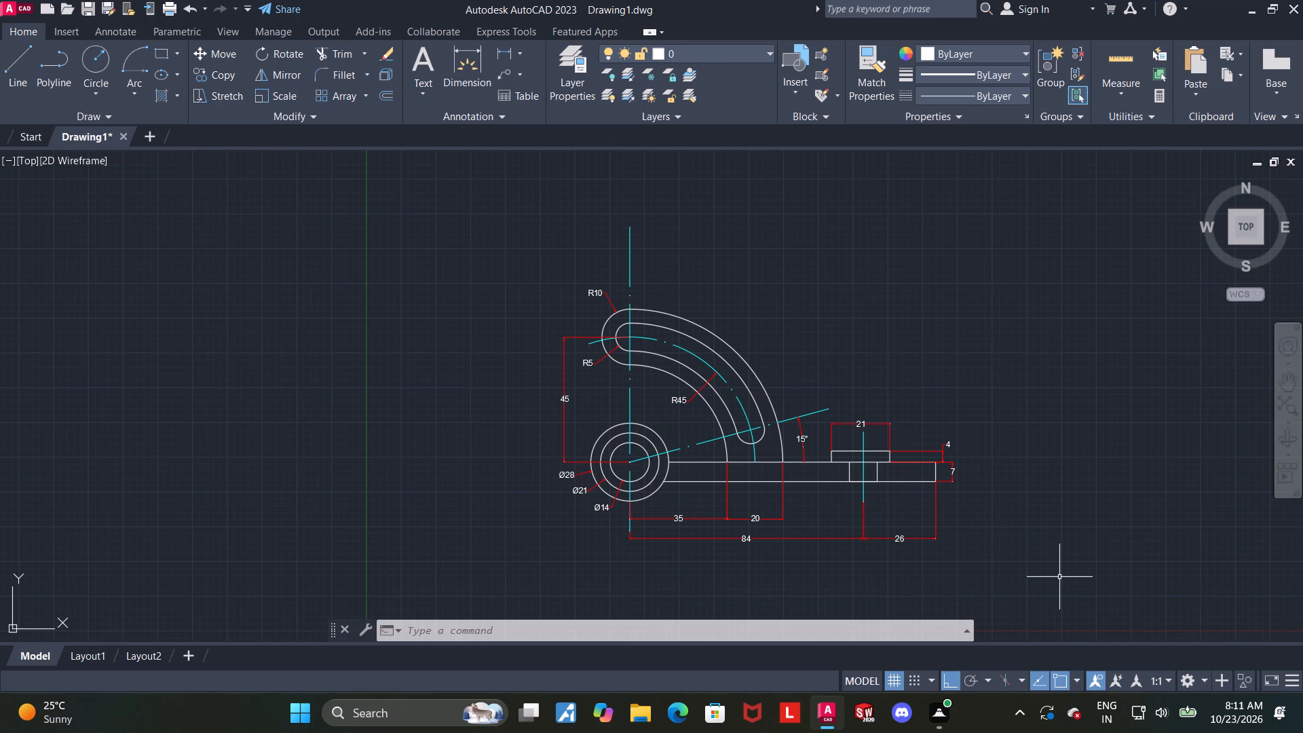
Save the drawing in the Documents folder as "curvilinear guide bracket".
key("ctrl+s")
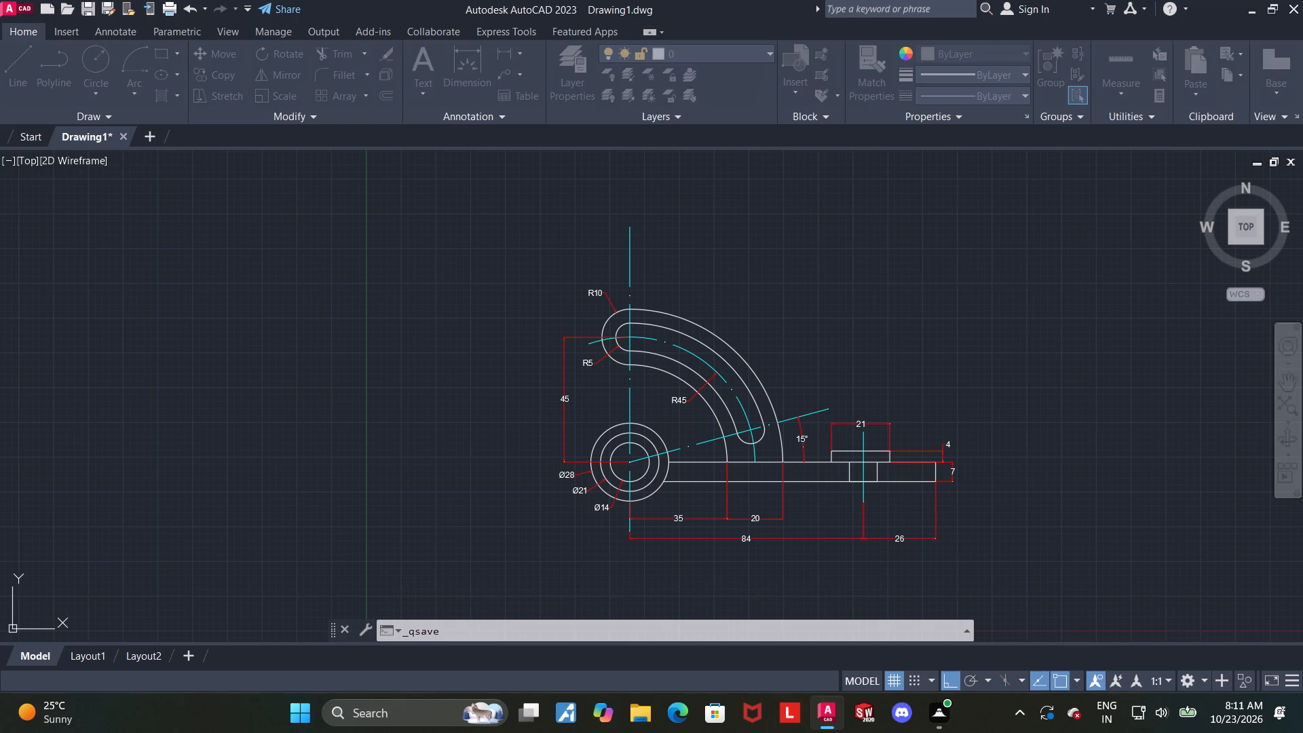
type("curvilinear guide bracket")
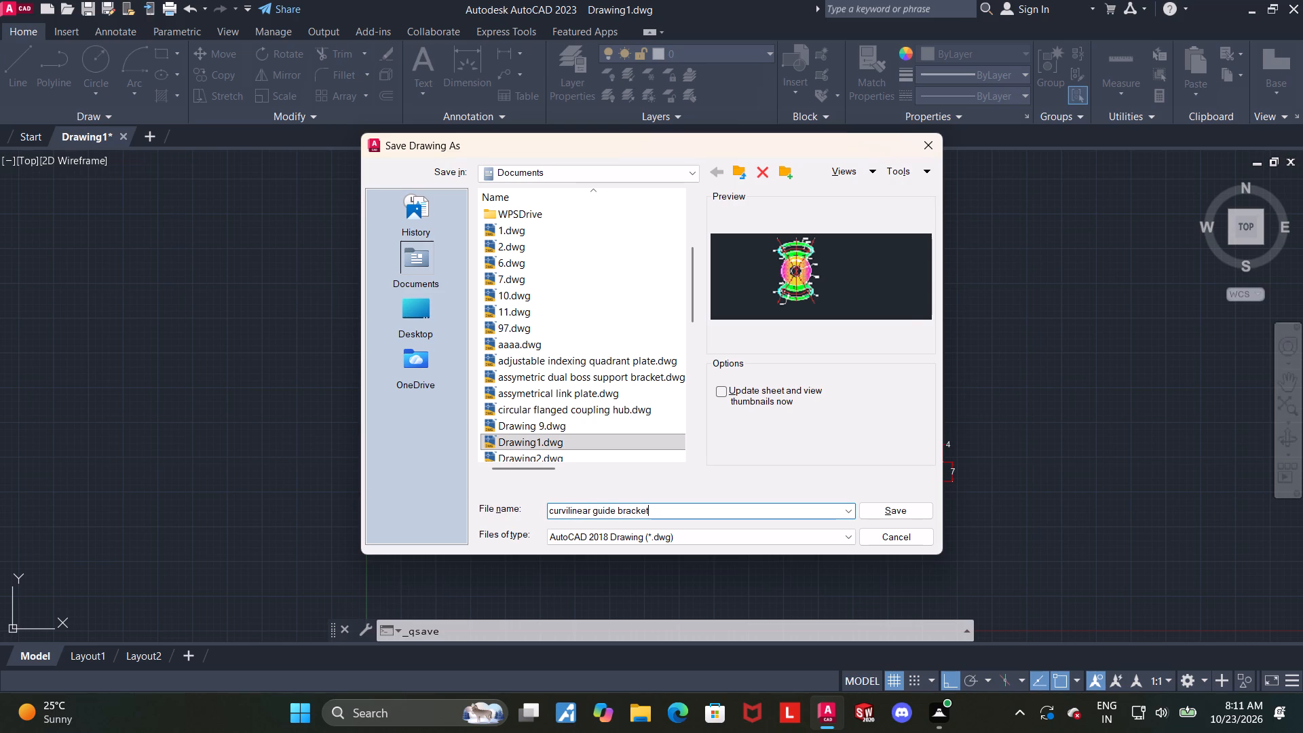
key("Return")
Set up a centred plot using the DWG To PDF.pc3 plotter and ISO A4 (297.00 x 210.00 MM) paper.
type("plot")
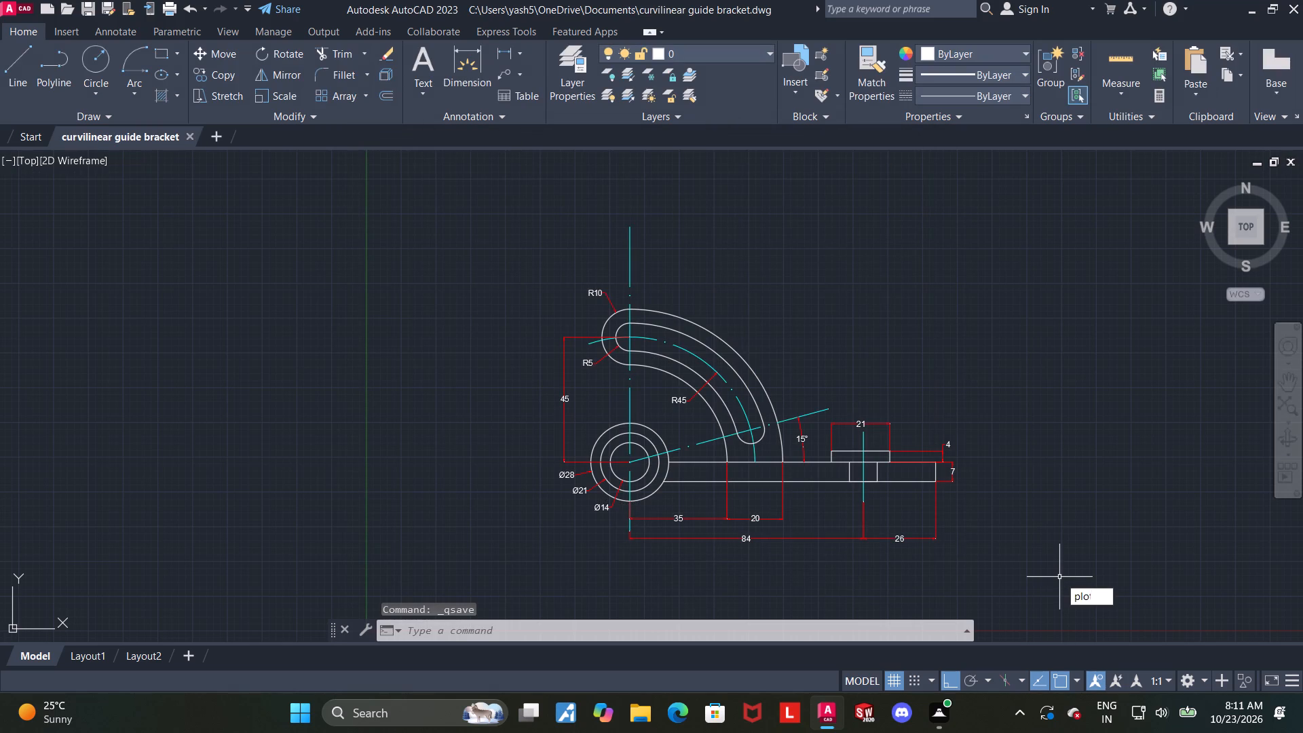
key("Return")
left_click(528, 225)
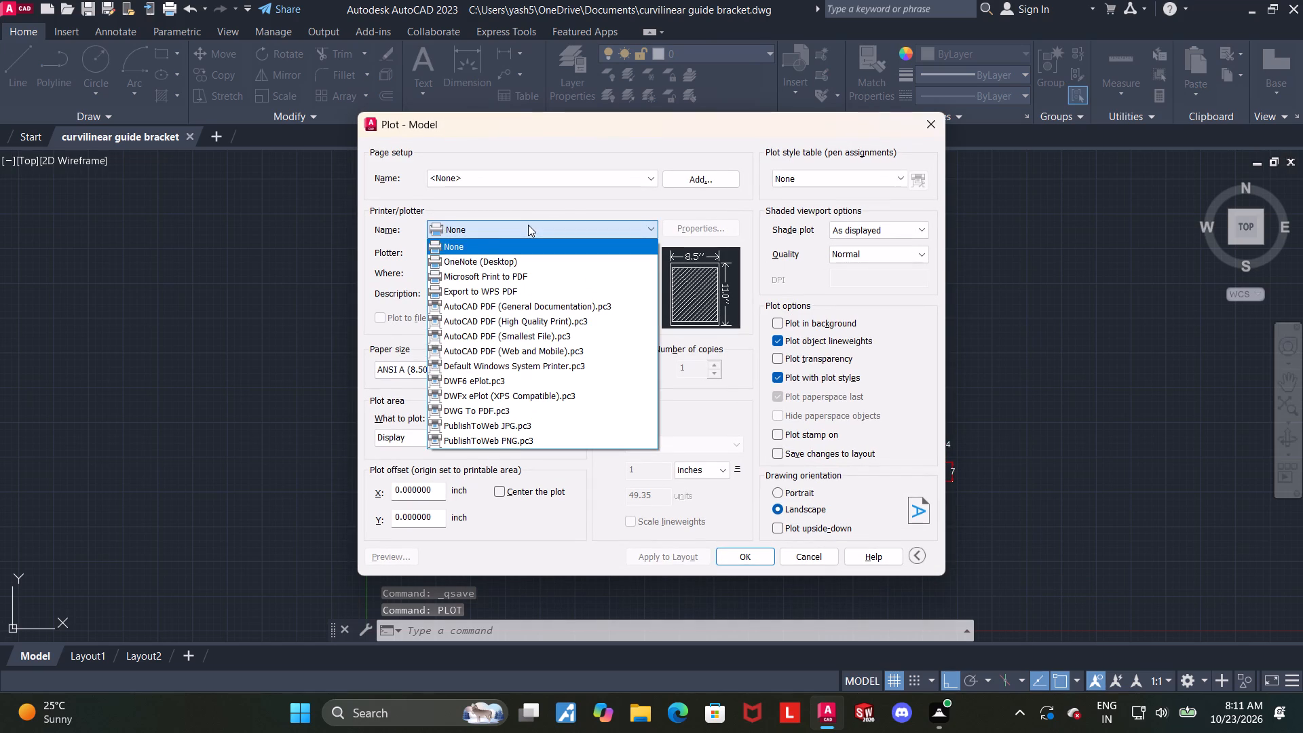
left_click(520, 409)
left_click(481, 364)
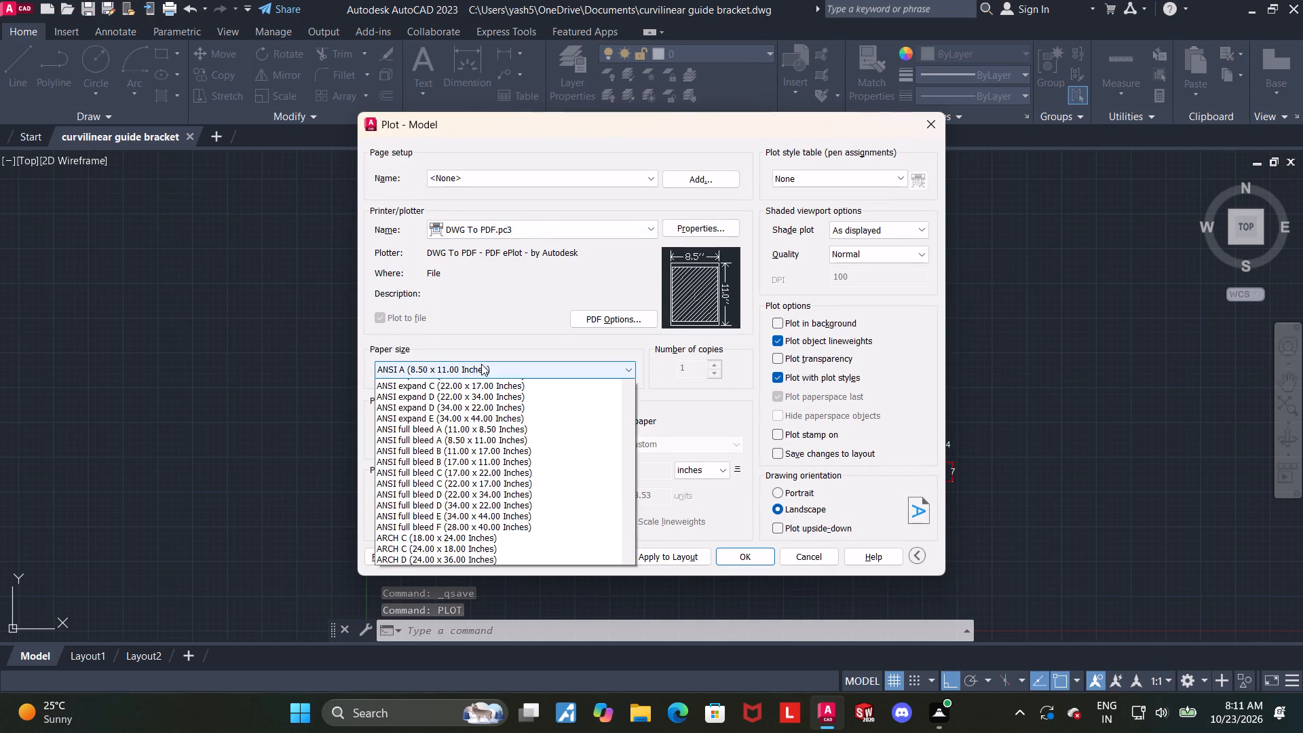
scroll(510, 595, "down", 12)
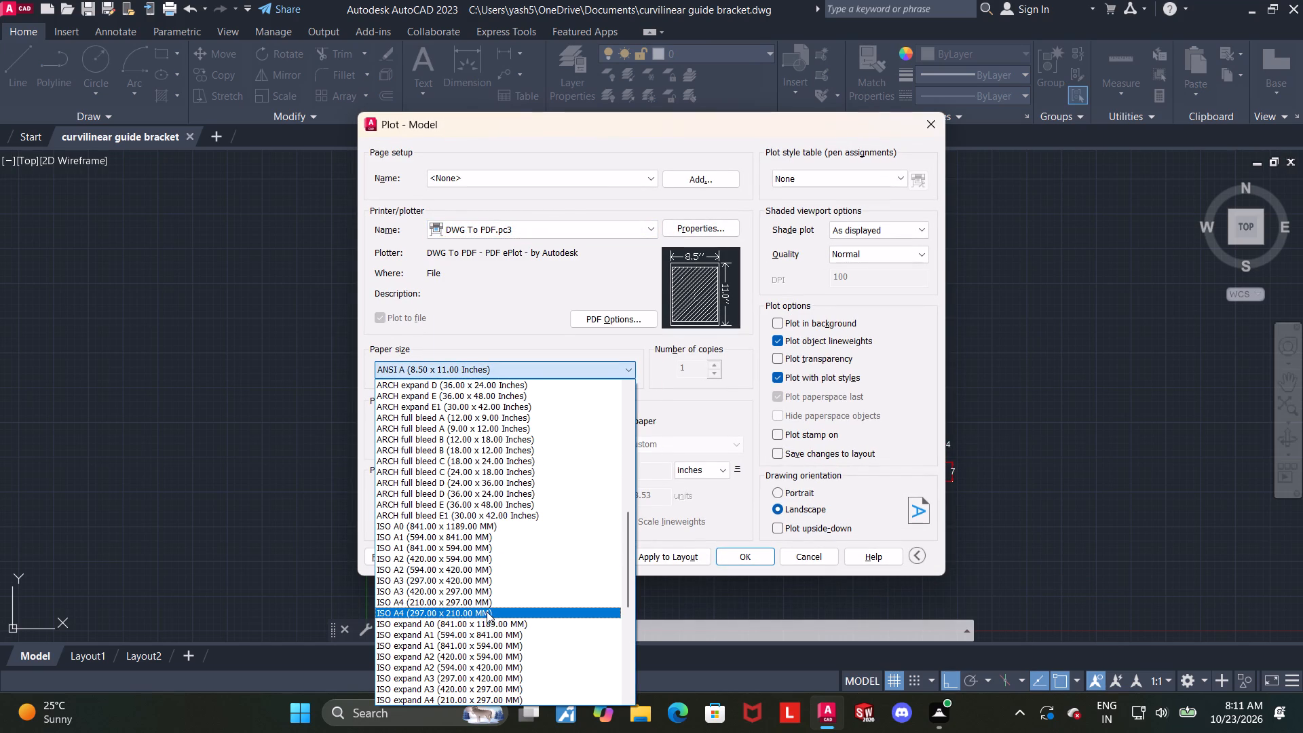
left_click(487, 612)
left_click(500, 491)
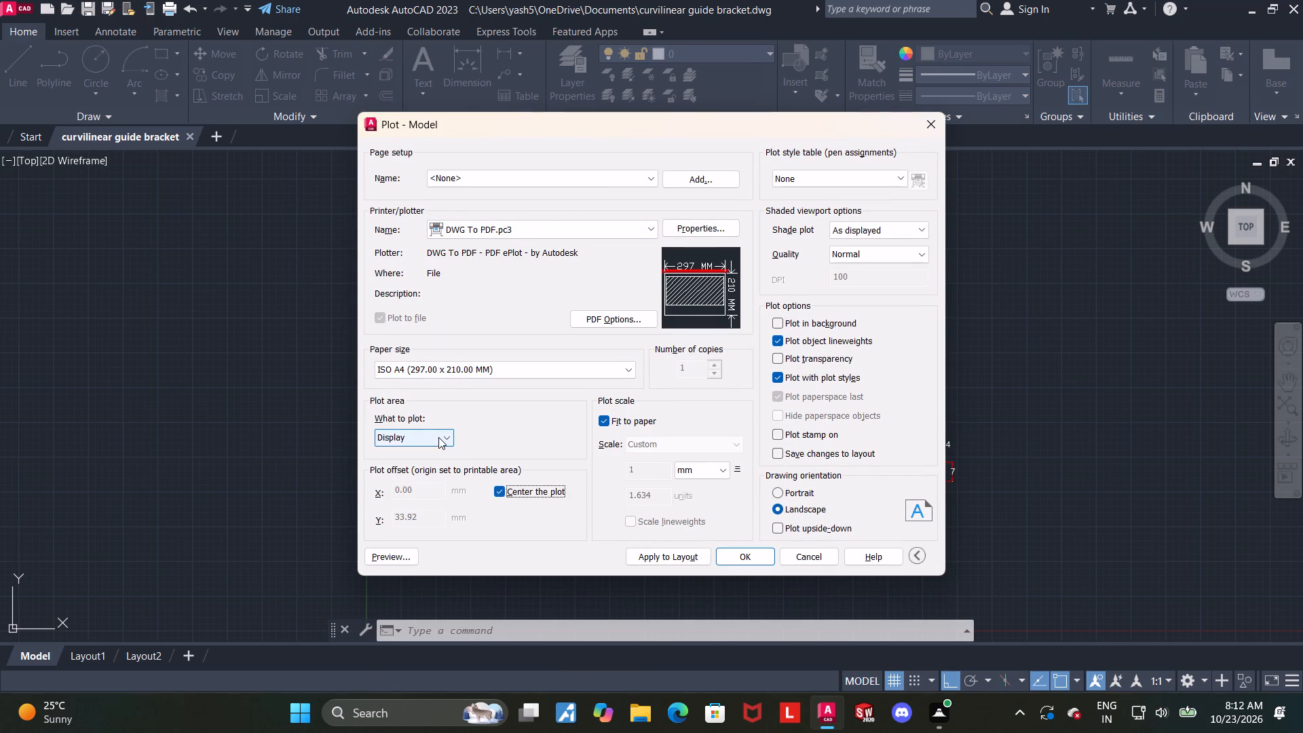
Define the plot area as a window enclosing the whole dimensioned part with some margin around it.
left_click(438, 437)
left_click(420, 487)
left_click(467, 214)
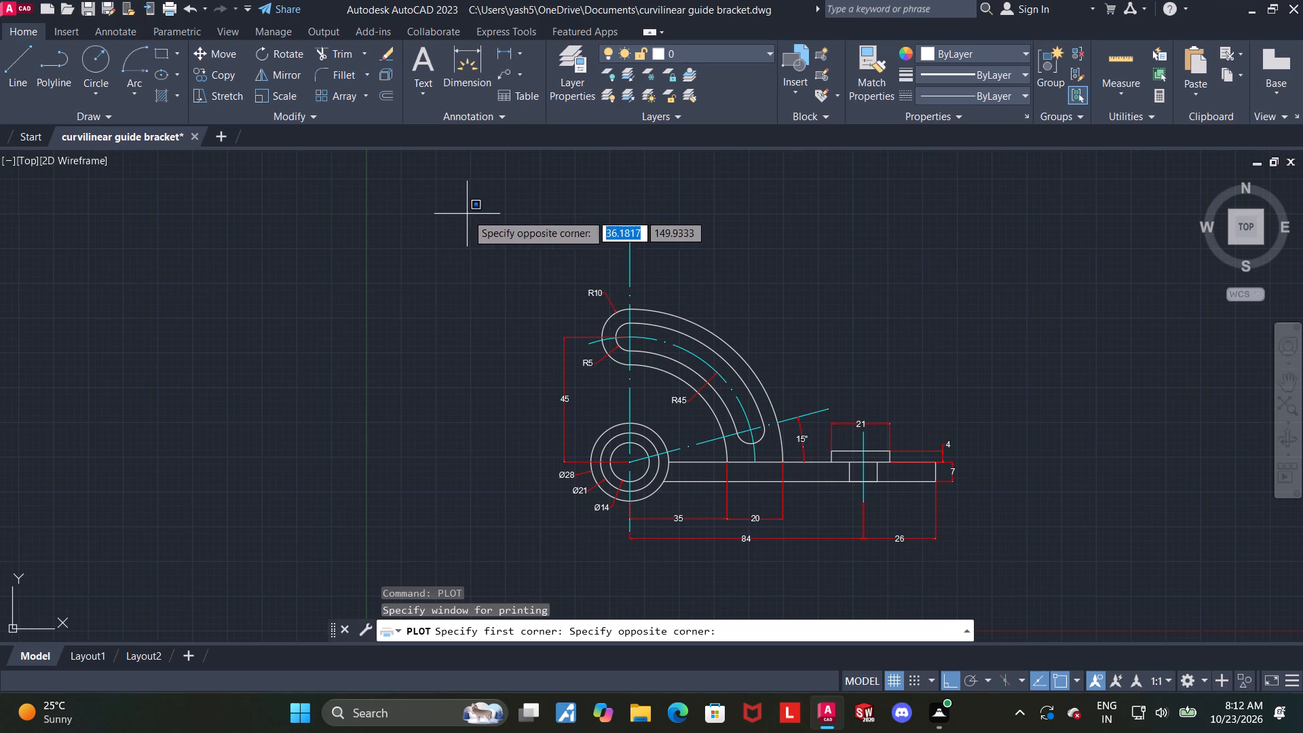
left_click(1049, 584)
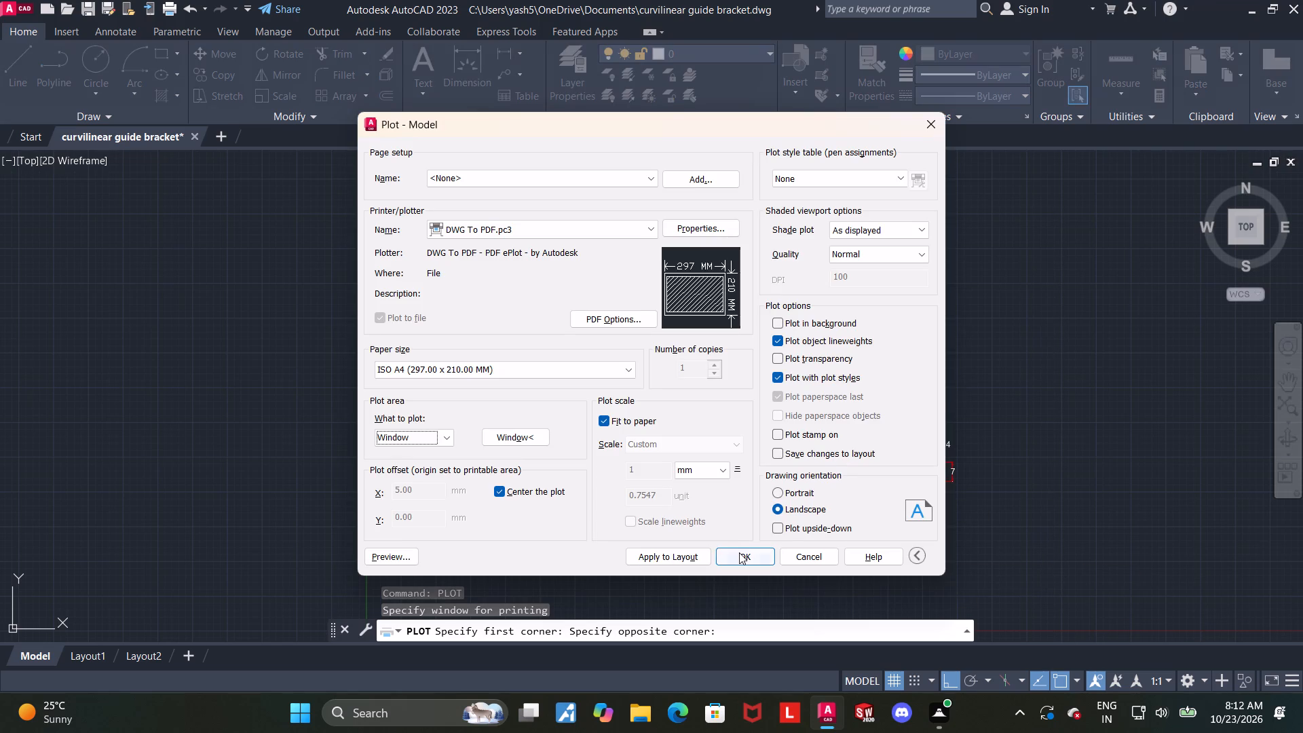
Plot the drawing to the Documents folder as "curvilinear guide bracket-Model.pdf".
left_click(739, 552)
left_click(897, 512)
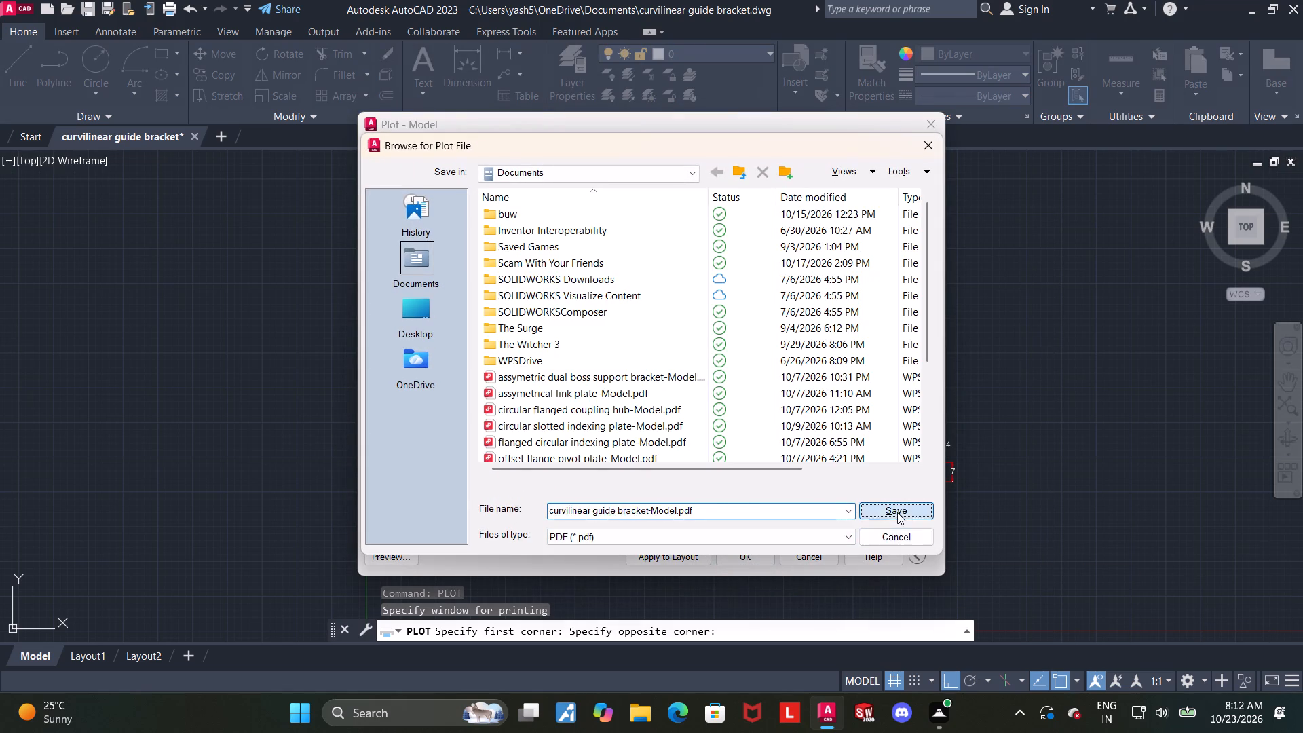